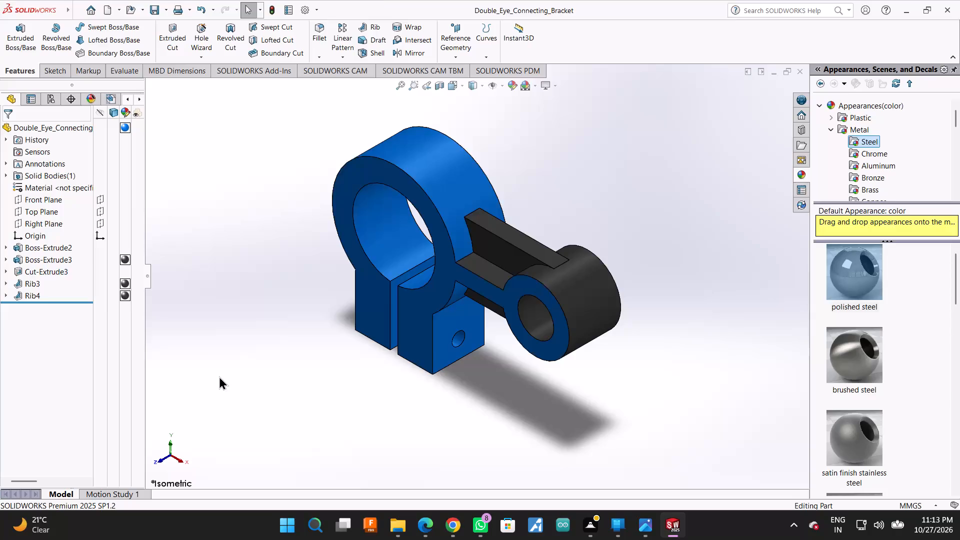
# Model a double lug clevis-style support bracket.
# Create a new part document.
pyautogui.click(252, 254)
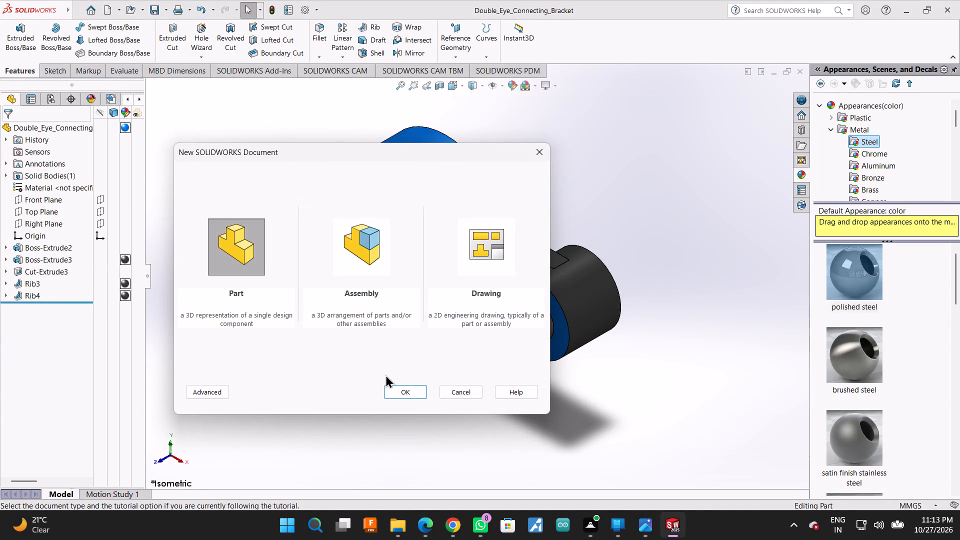
pyautogui.click(393, 390)
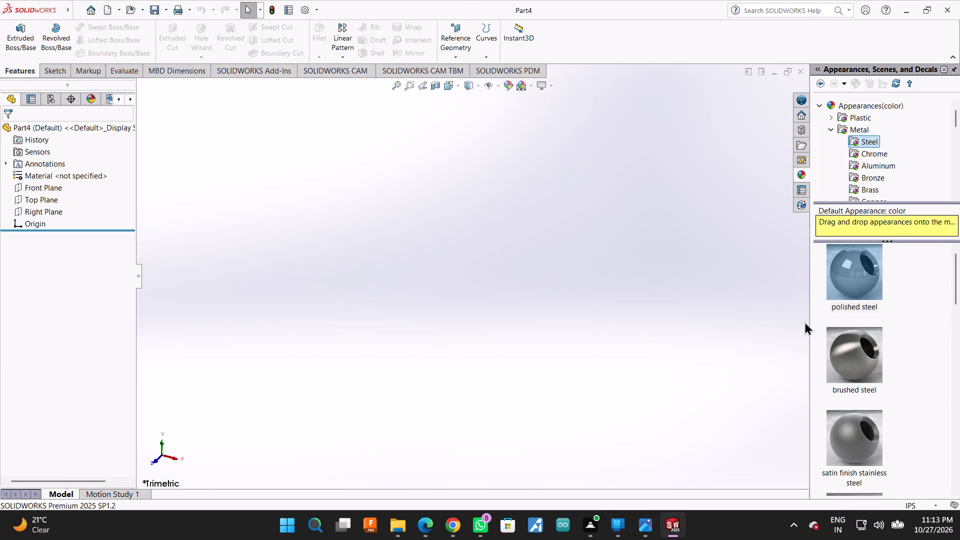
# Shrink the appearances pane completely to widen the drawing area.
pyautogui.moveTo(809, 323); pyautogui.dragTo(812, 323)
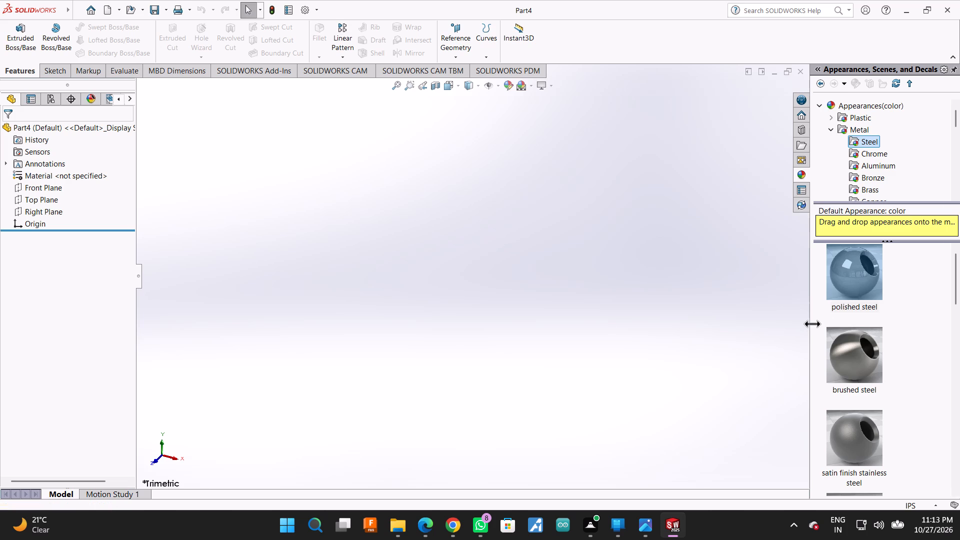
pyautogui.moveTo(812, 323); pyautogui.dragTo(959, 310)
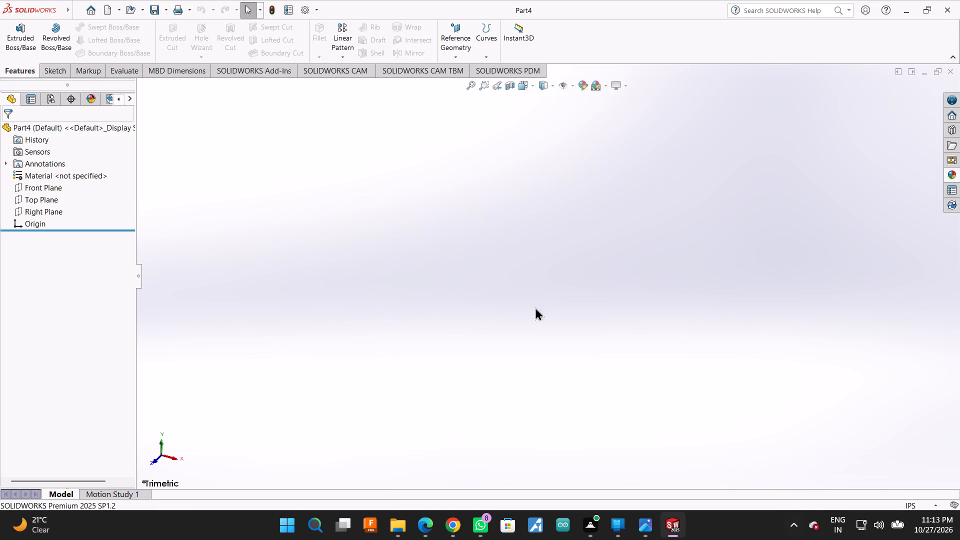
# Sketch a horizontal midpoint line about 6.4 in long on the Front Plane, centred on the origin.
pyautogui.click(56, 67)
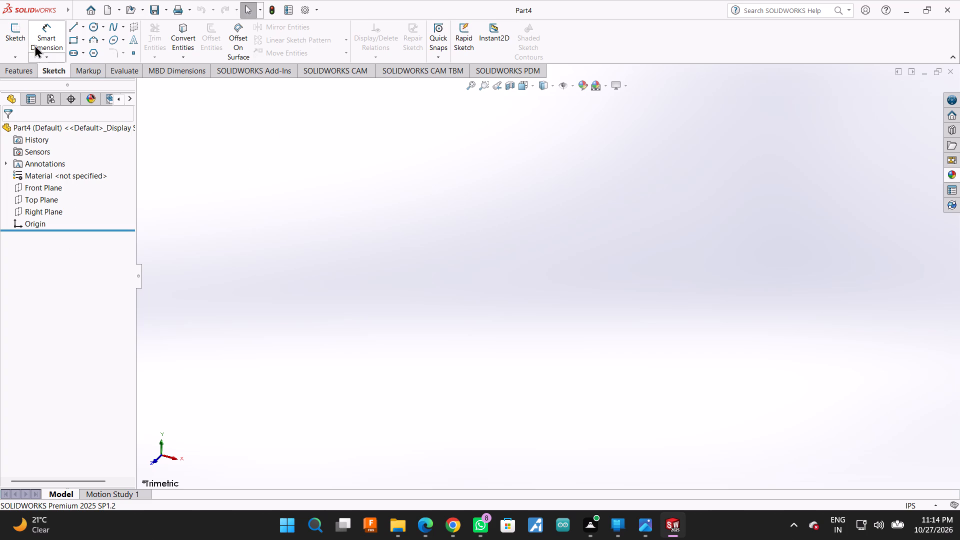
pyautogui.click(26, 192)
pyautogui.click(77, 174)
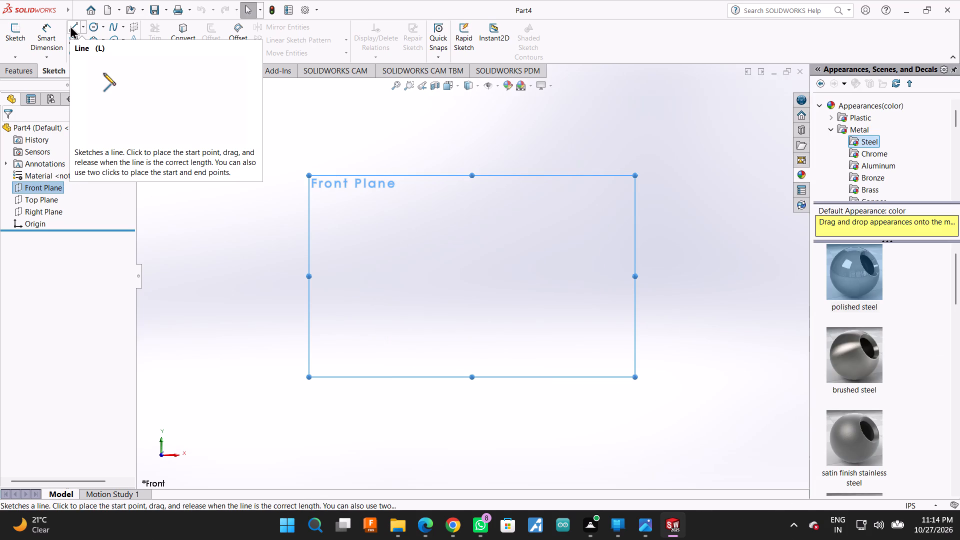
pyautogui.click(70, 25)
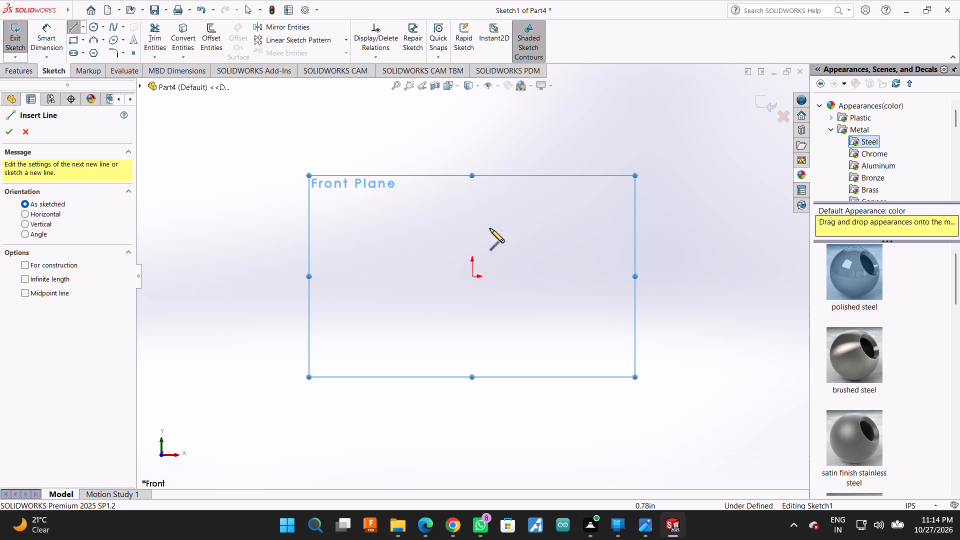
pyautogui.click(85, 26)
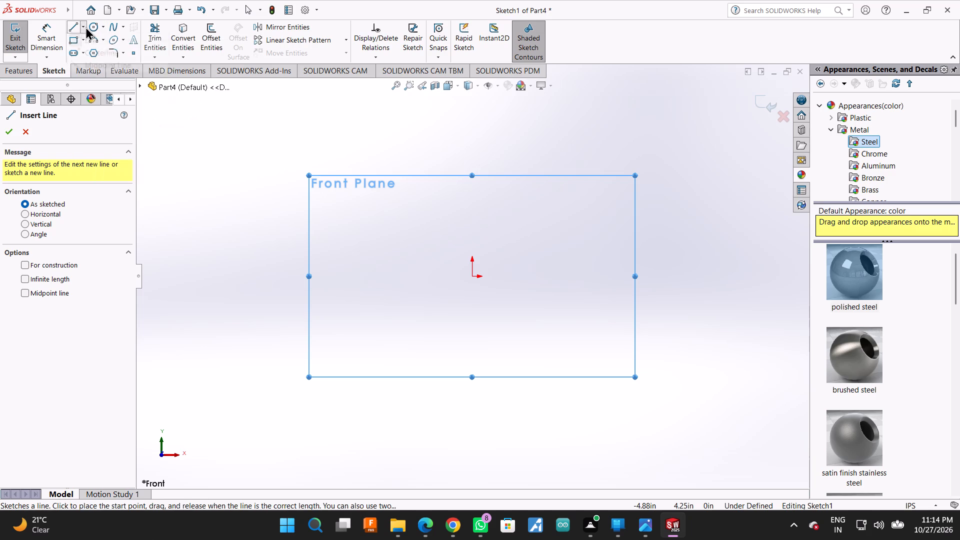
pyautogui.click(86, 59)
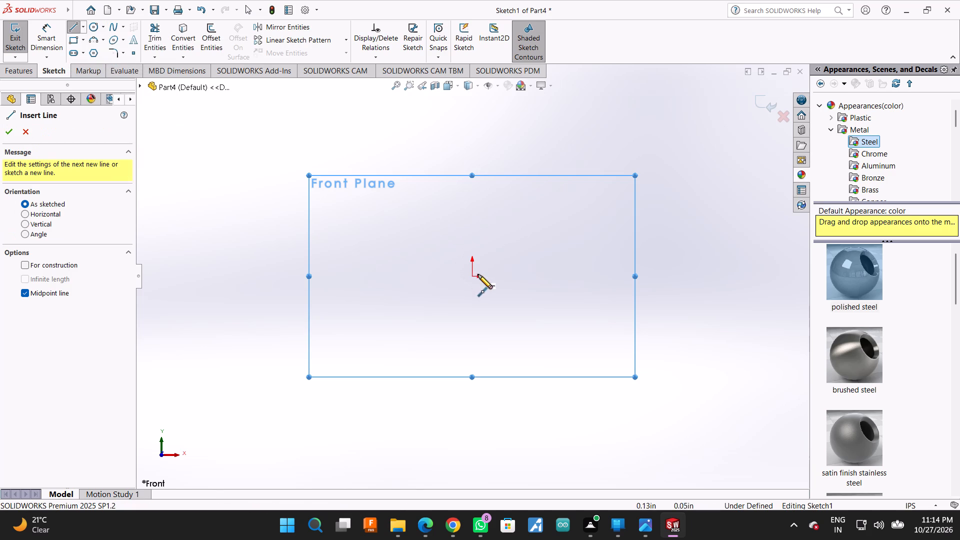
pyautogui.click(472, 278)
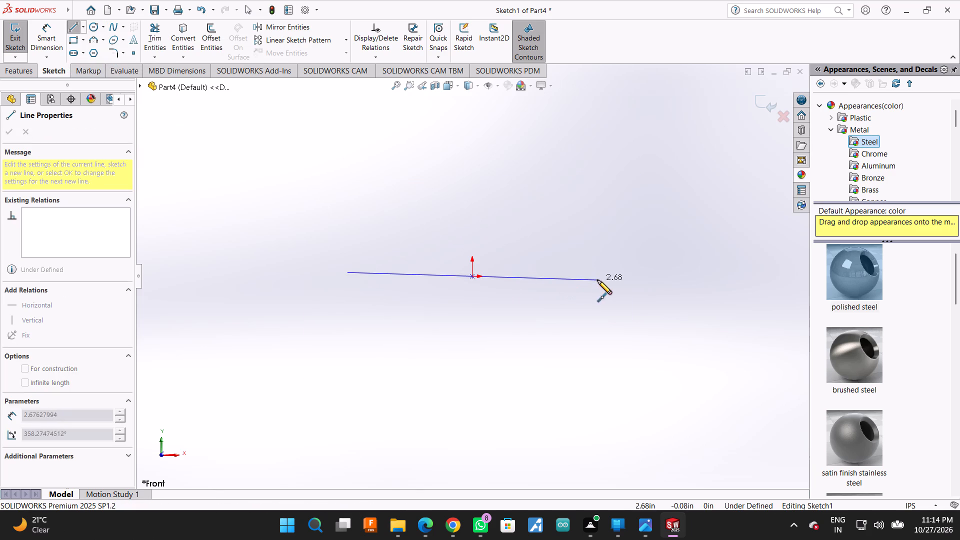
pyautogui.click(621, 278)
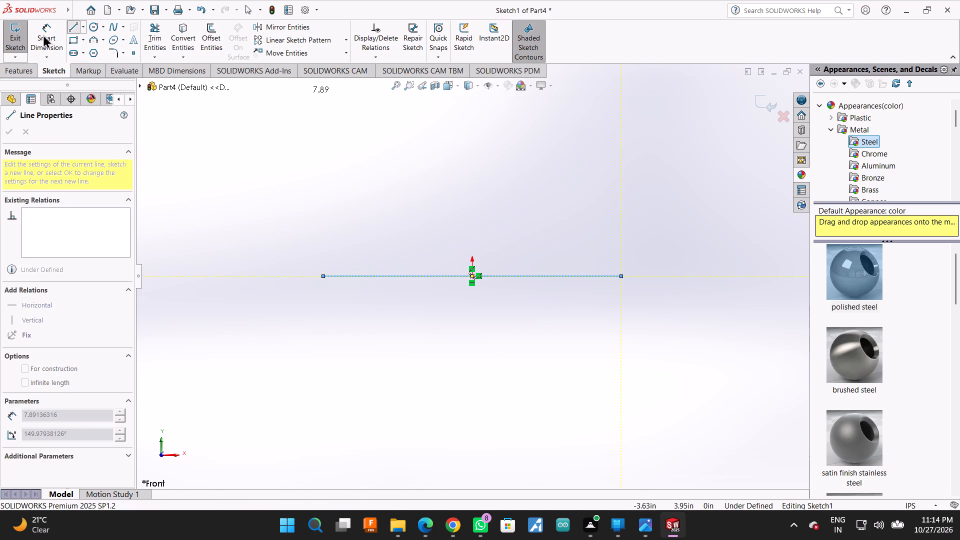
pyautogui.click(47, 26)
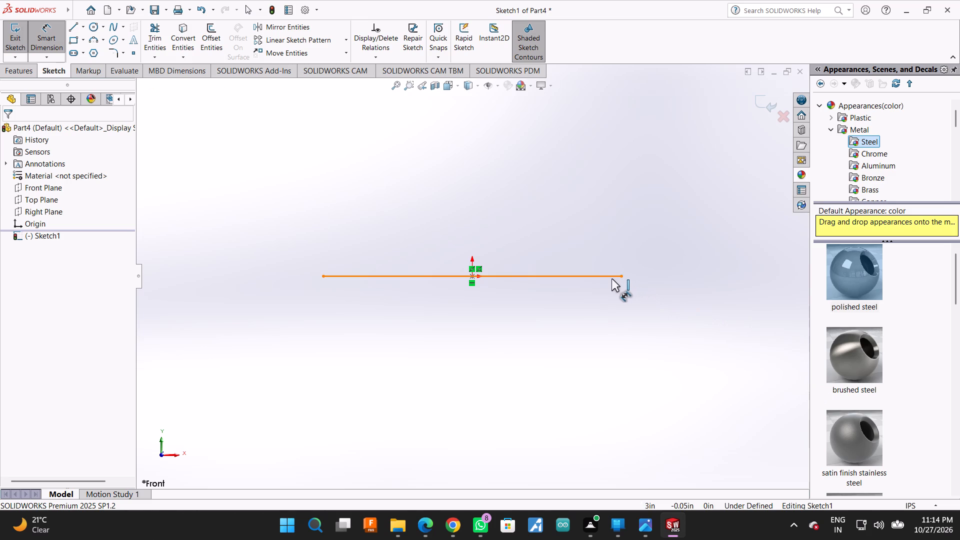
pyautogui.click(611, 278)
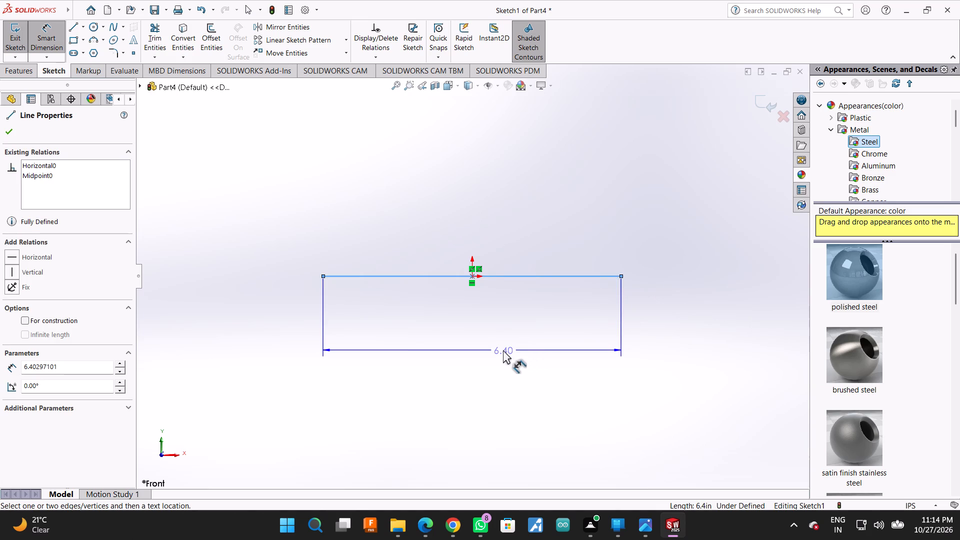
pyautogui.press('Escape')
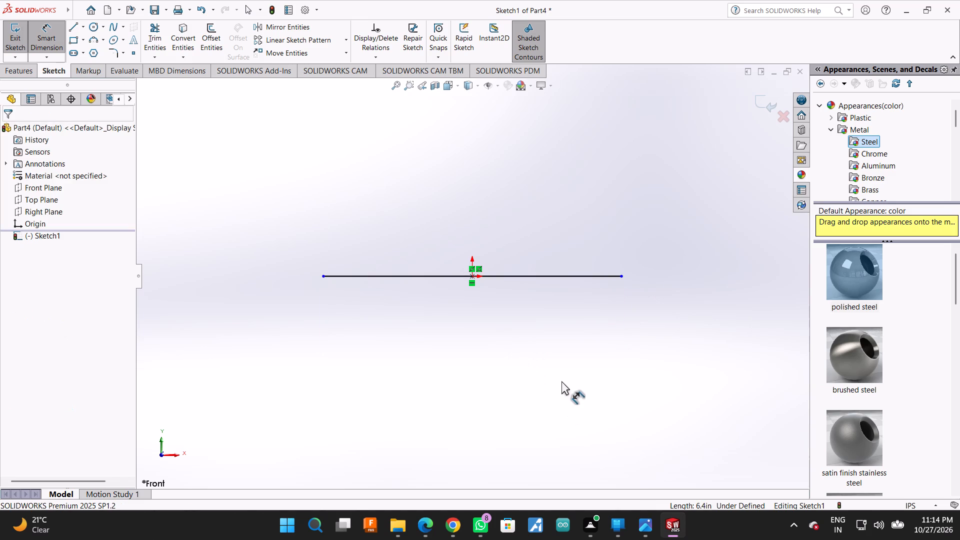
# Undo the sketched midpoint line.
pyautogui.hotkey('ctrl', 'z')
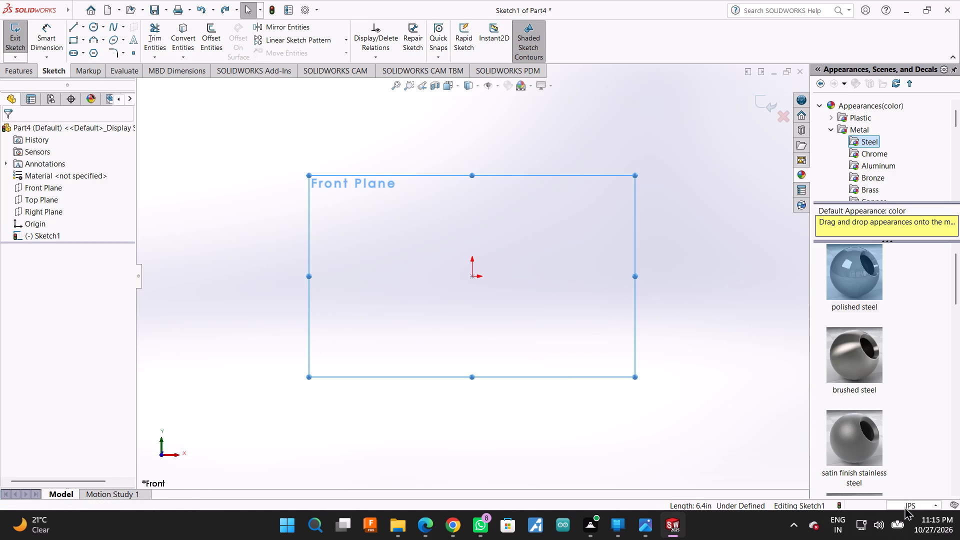
# Set the document units to MMGS (millimeter, gram, second).
pyautogui.click(904, 506)
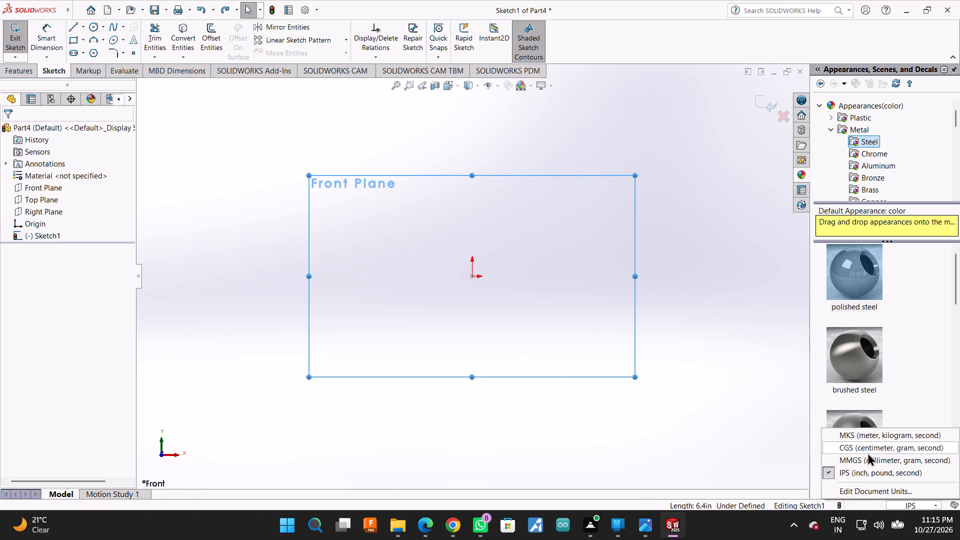
pyautogui.click(867, 457)
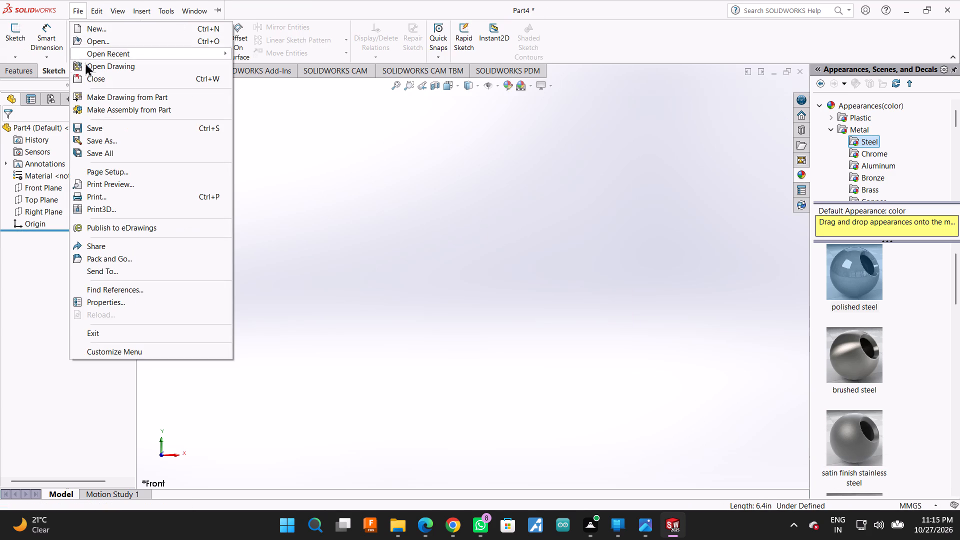
pyautogui.click(719, 41)
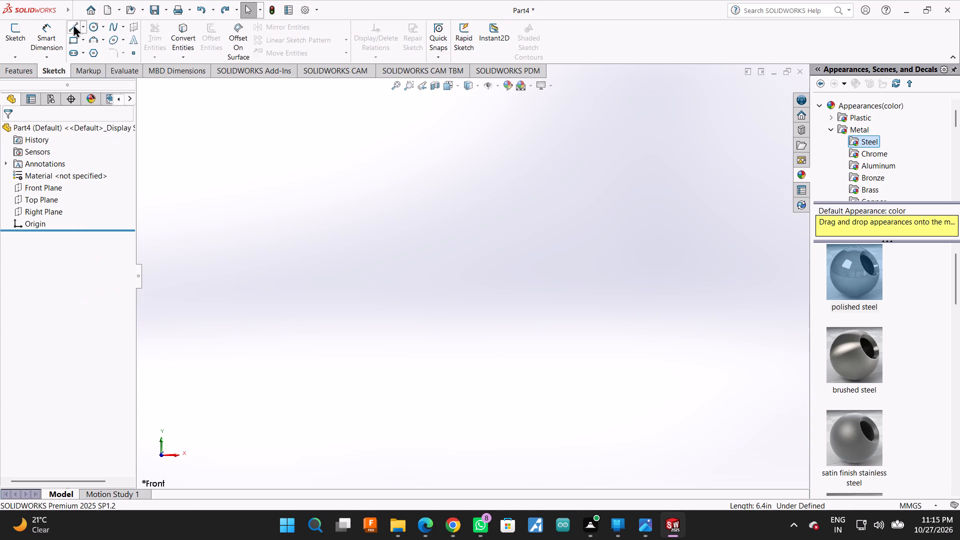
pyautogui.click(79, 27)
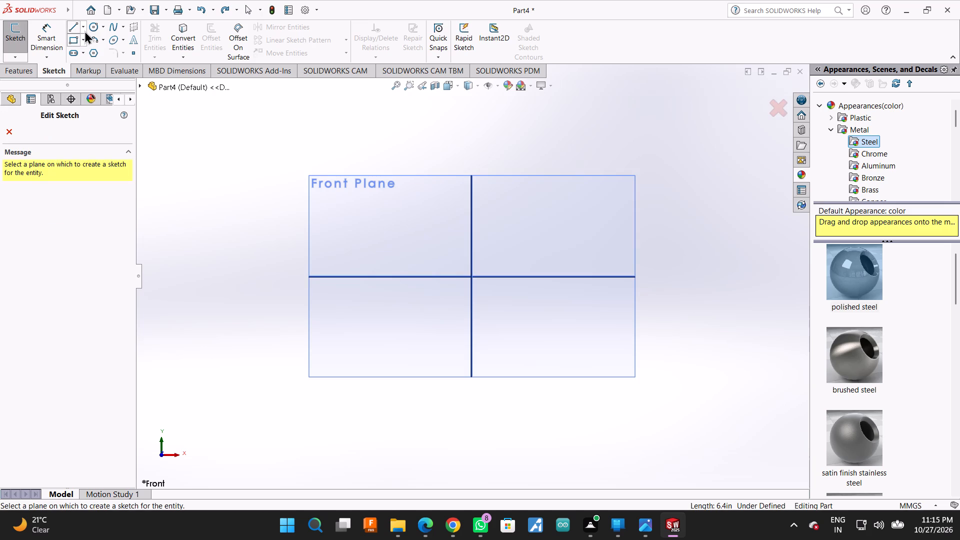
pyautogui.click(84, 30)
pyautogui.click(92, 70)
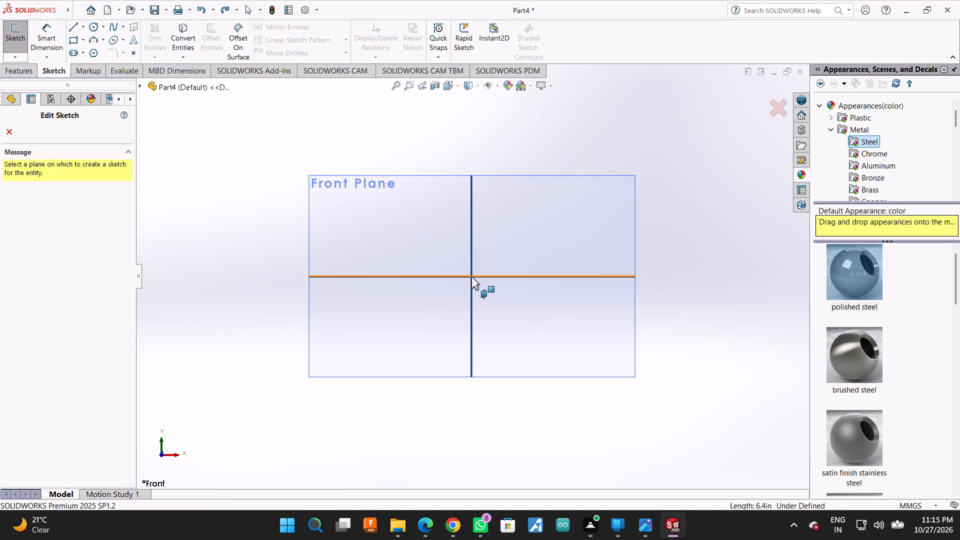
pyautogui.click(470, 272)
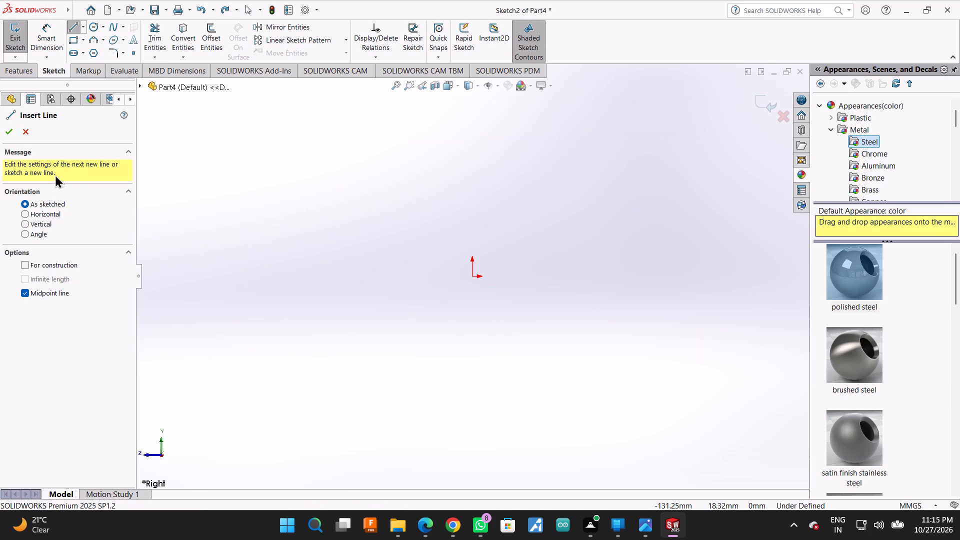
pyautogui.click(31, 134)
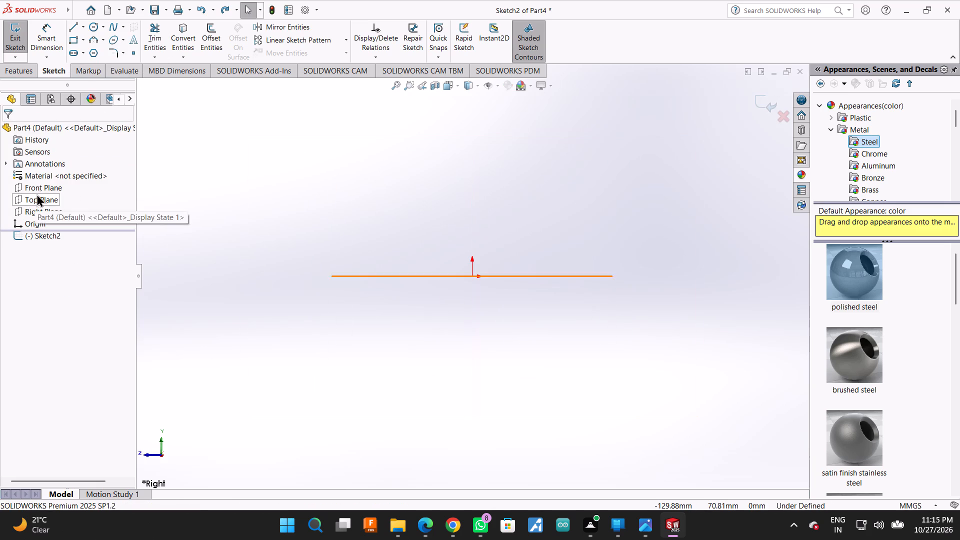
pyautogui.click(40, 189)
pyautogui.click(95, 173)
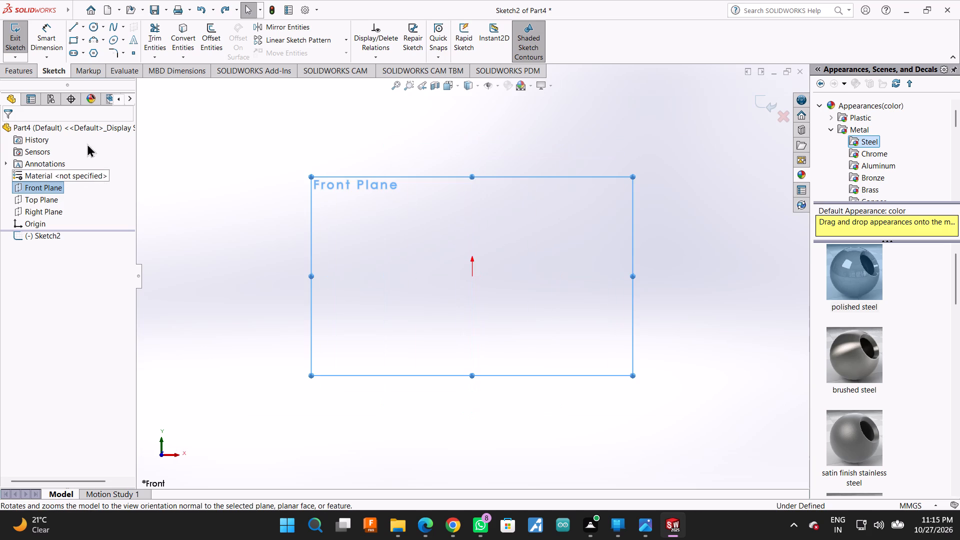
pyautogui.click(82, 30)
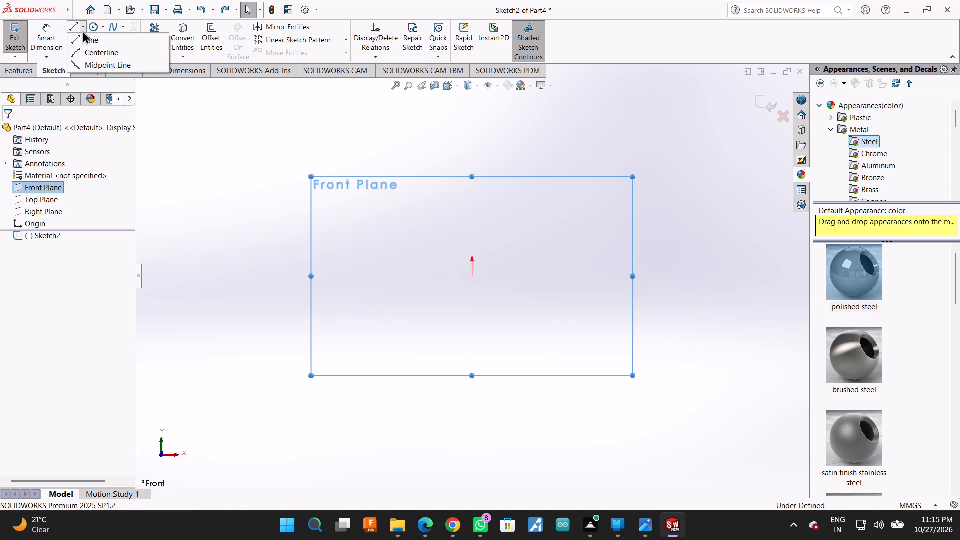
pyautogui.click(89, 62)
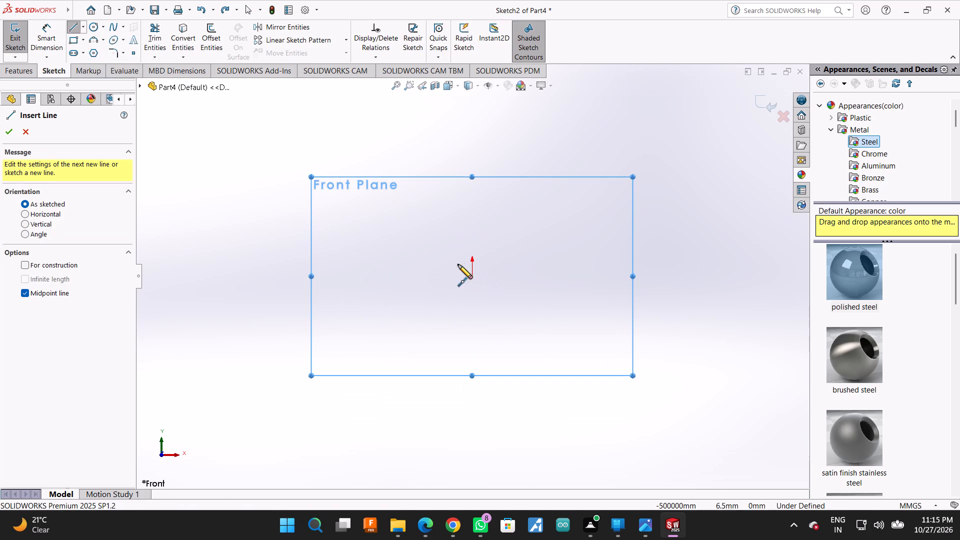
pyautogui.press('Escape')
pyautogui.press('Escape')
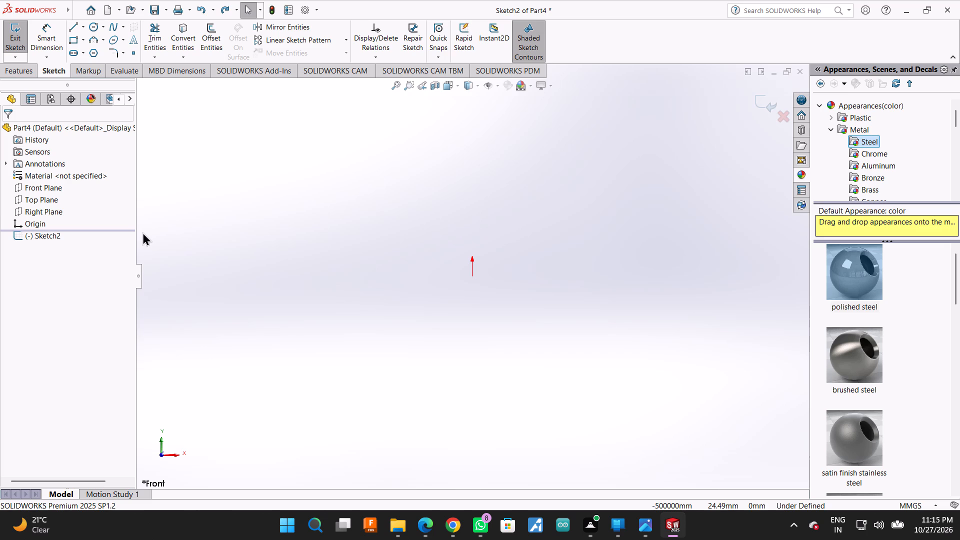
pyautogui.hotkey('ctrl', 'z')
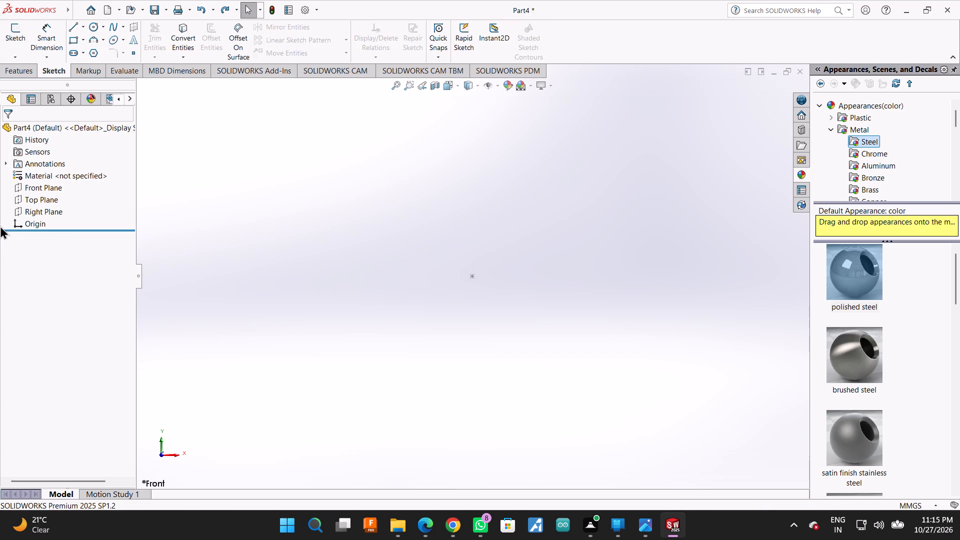
# Sketch a horizontal midpoint line about 132 mm long on the Front Plane, centred on the origin and viewed from the front.
pyautogui.click(43, 185)
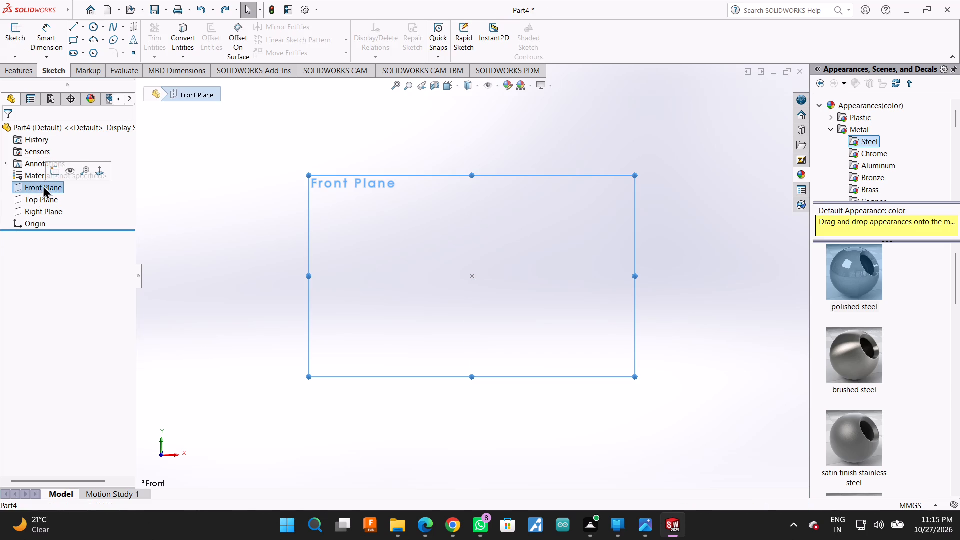
pyautogui.click(94, 172)
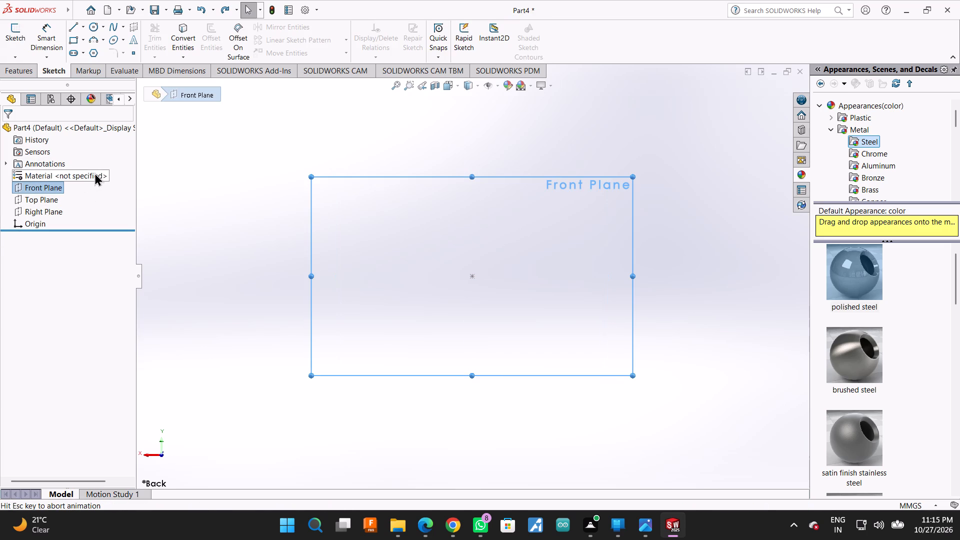
pyautogui.click(51, 186)
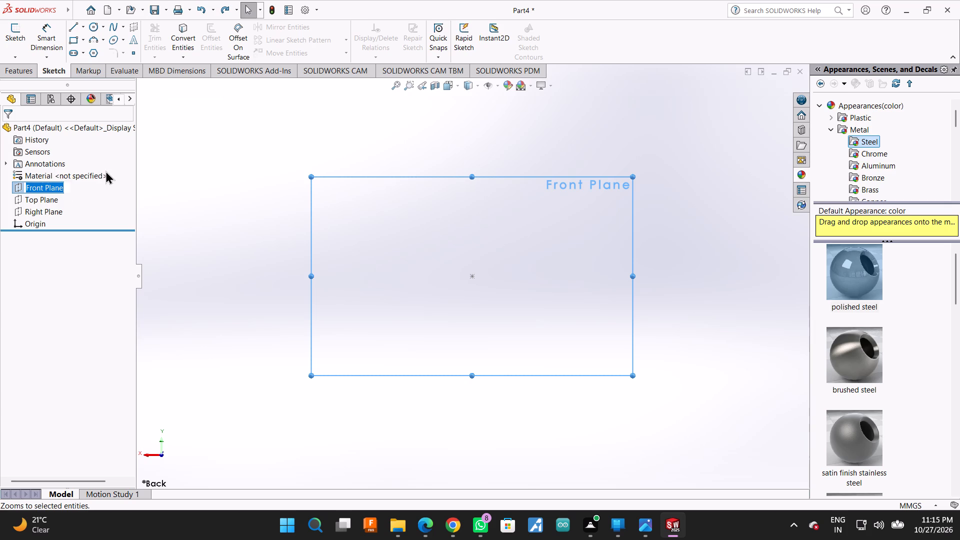
pyautogui.click(81, 189)
pyautogui.click(141, 178)
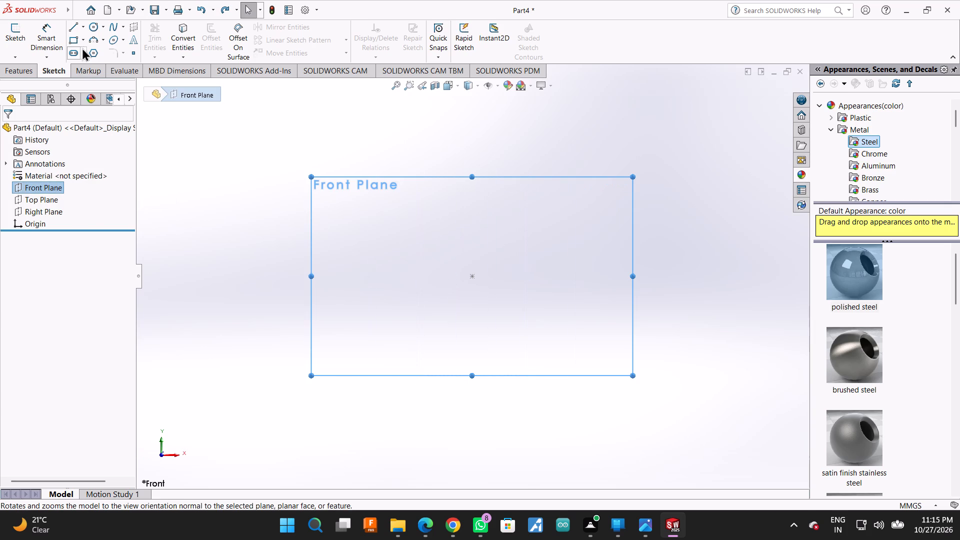
pyautogui.click(81, 27)
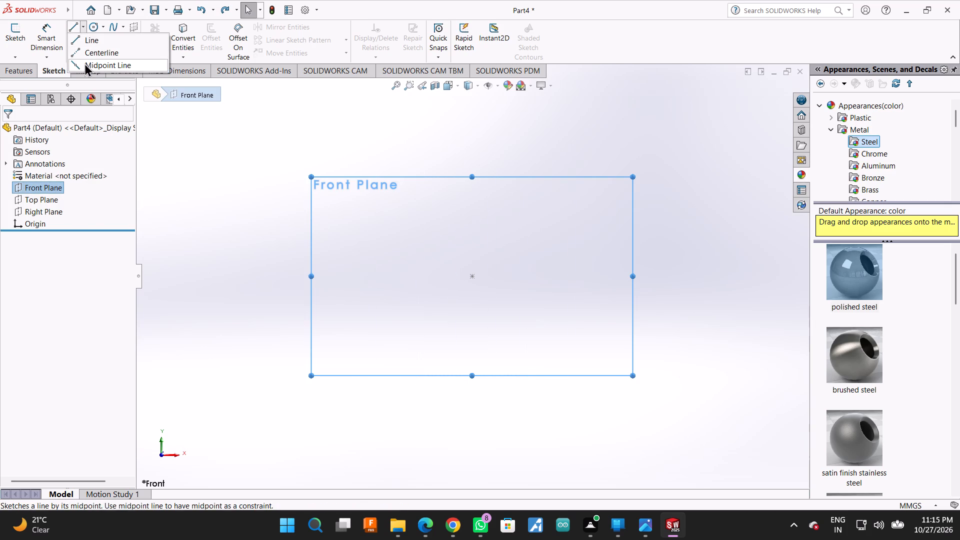
pyautogui.click(85, 66)
pyautogui.click(471, 276)
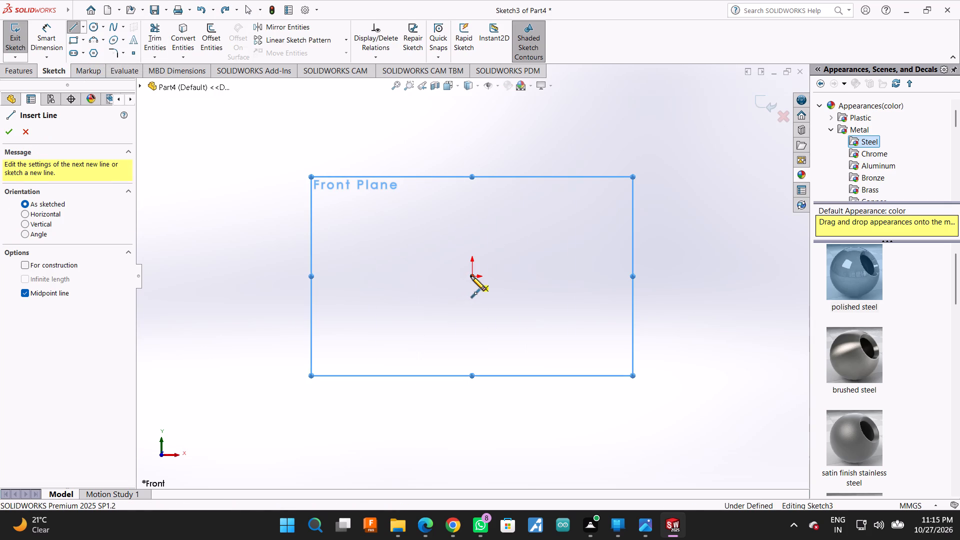
pyautogui.click(591, 276)
# Dimension the horizontal midpoint line to a length of 72 mm.
pyautogui.click(56, 21)
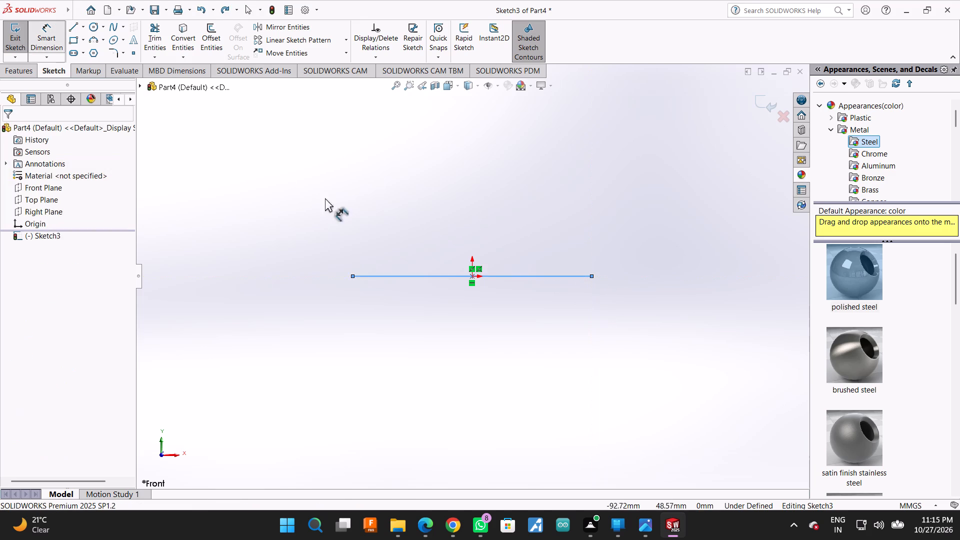
pyautogui.click(506, 277)
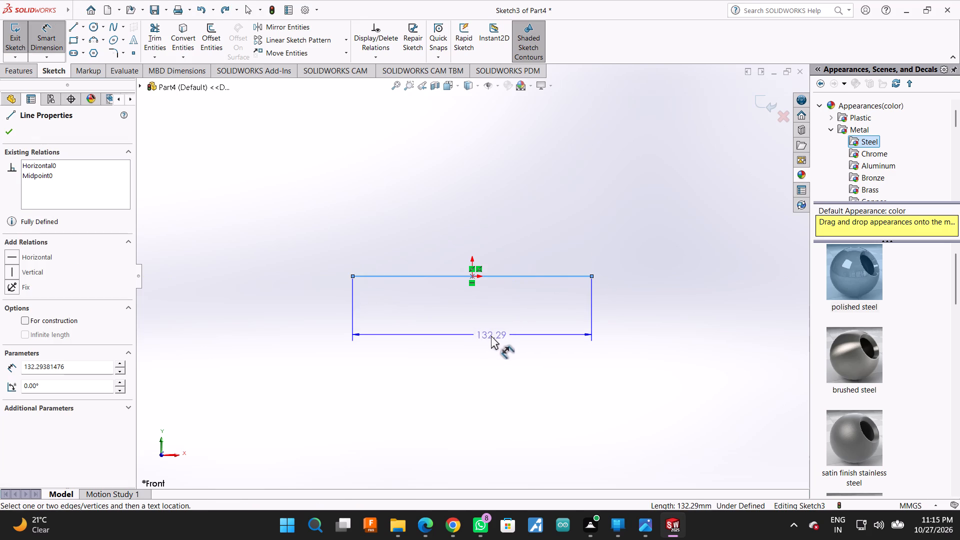
pyautogui.click(484, 349)
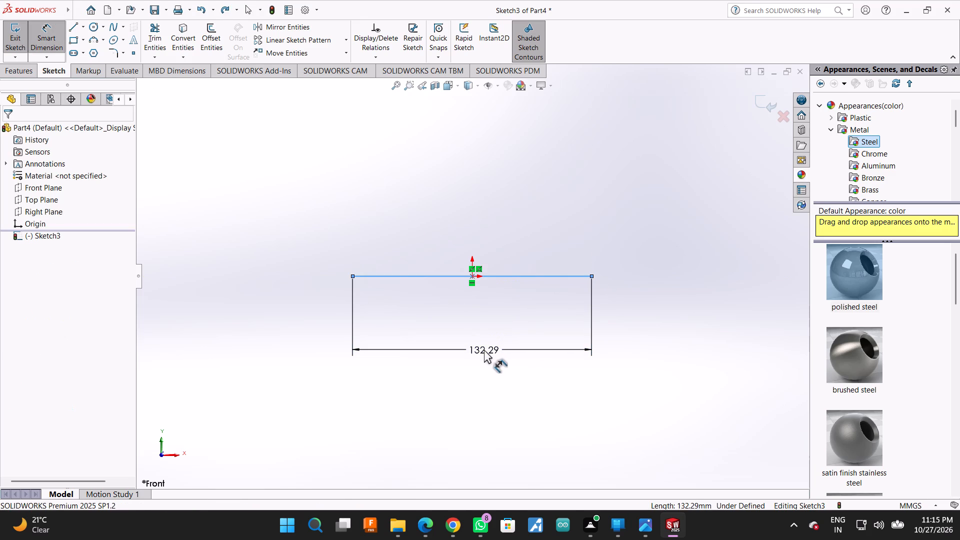
pyautogui.write('72')
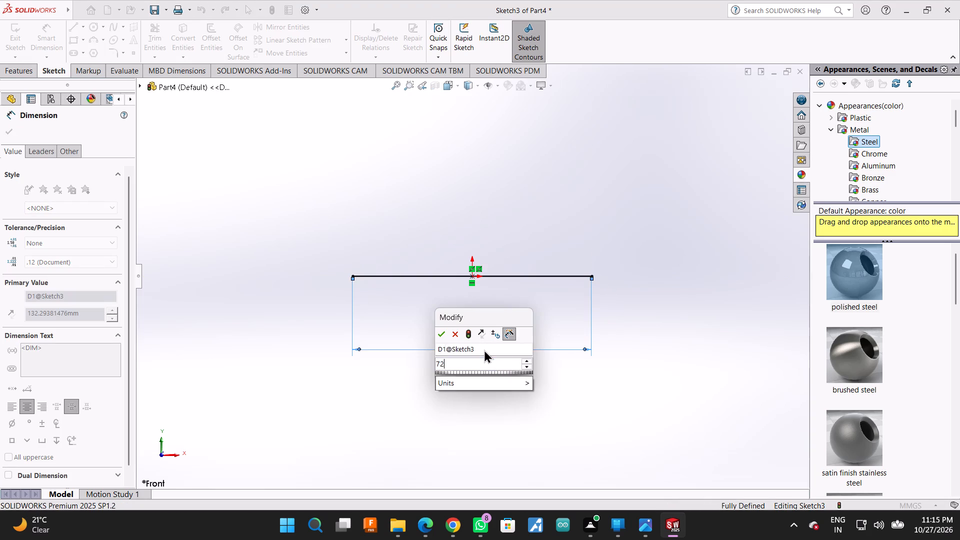
pyautogui.press('Return')
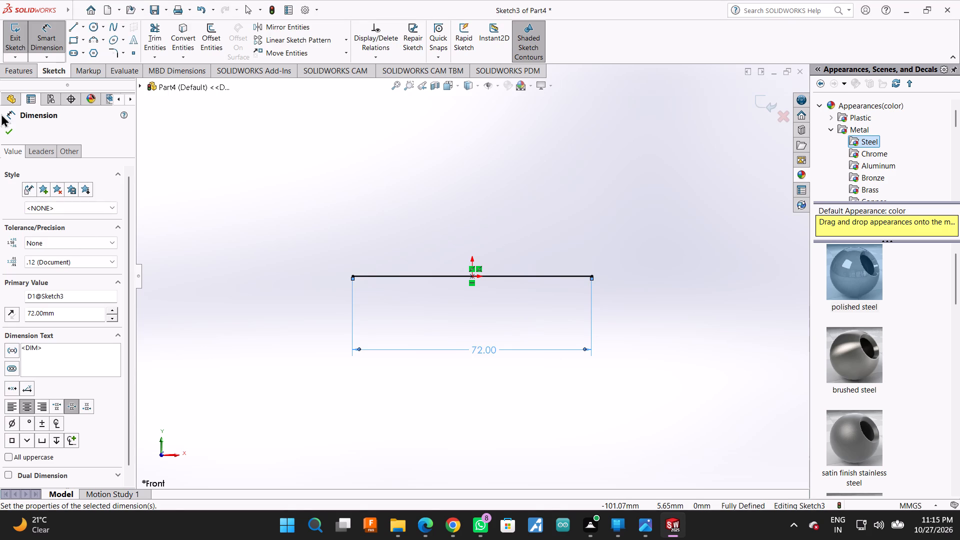
pyautogui.click(5, 134)
# Close the line into an L profile: upright about 49 mm high and 12 mm wide at the right end, base about 8 mm thick.
pyautogui.click(73, 27)
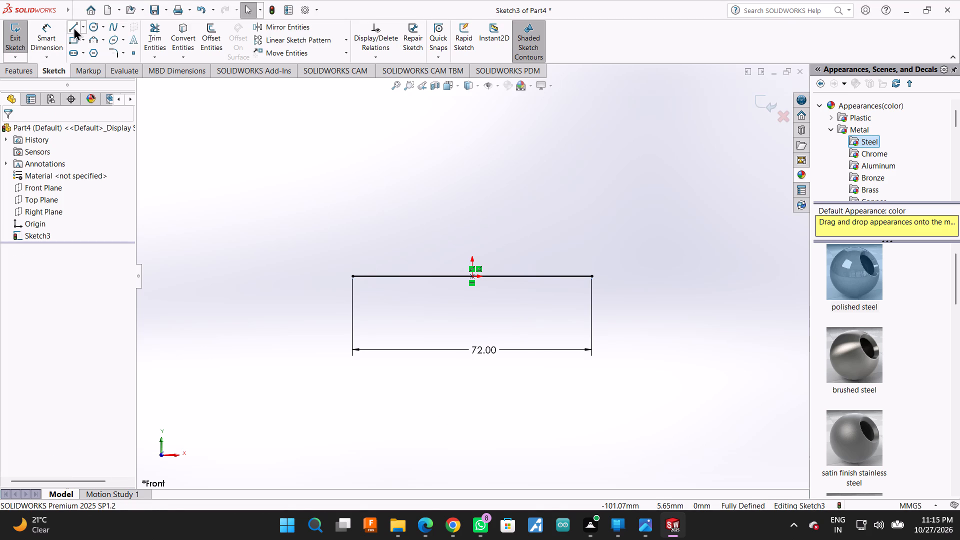
pyautogui.click(593, 276)
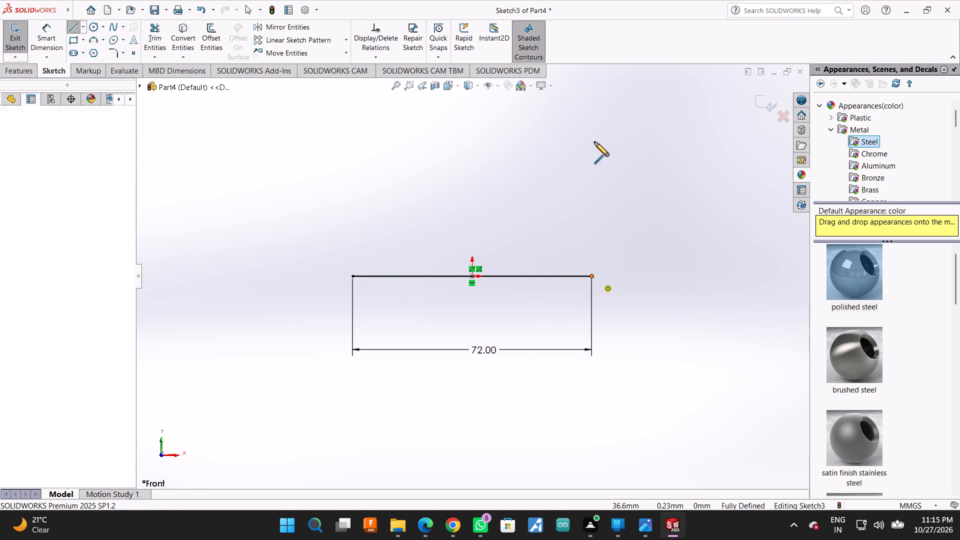
pyautogui.click(593, 112)
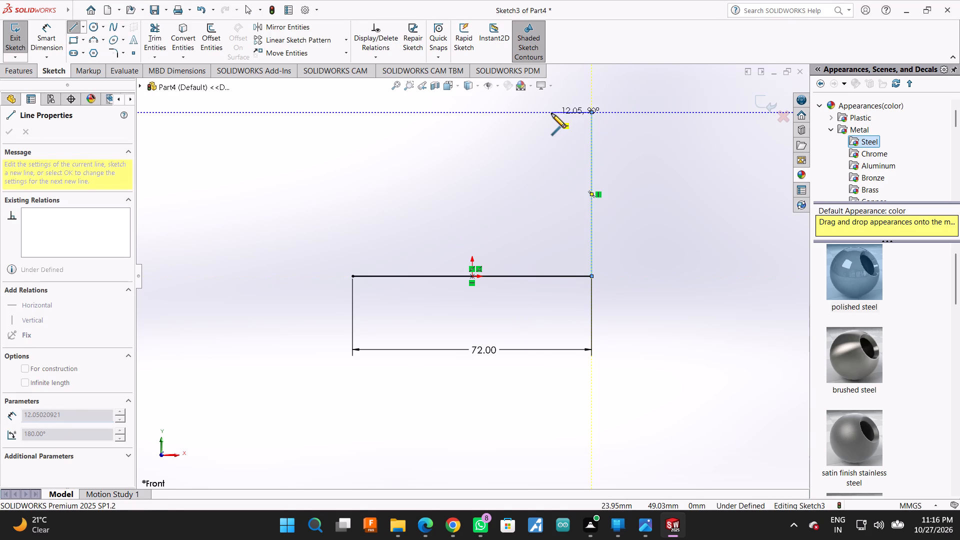
pyautogui.click(551, 113)
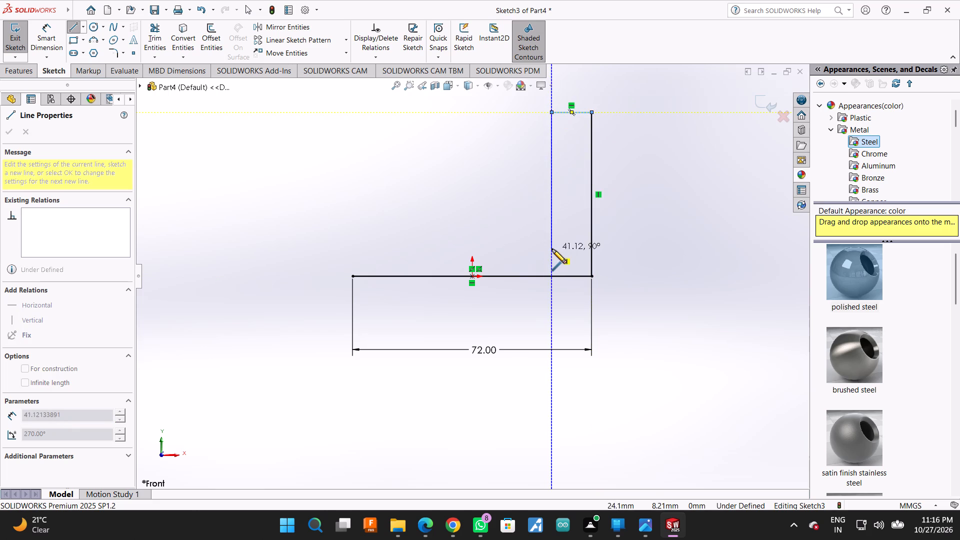
pyautogui.click(552, 249)
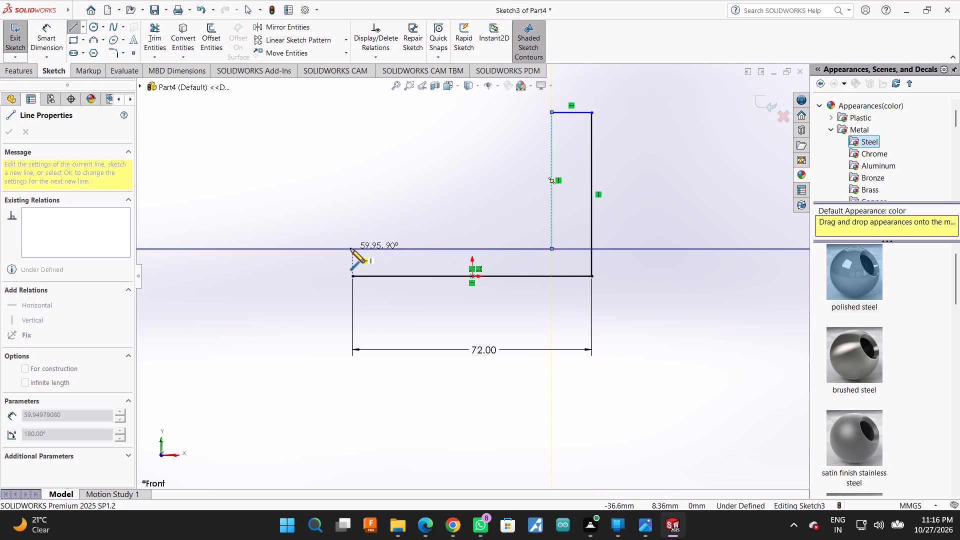
pyautogui.click(350, 248)
pyautogui.click(350, 279)
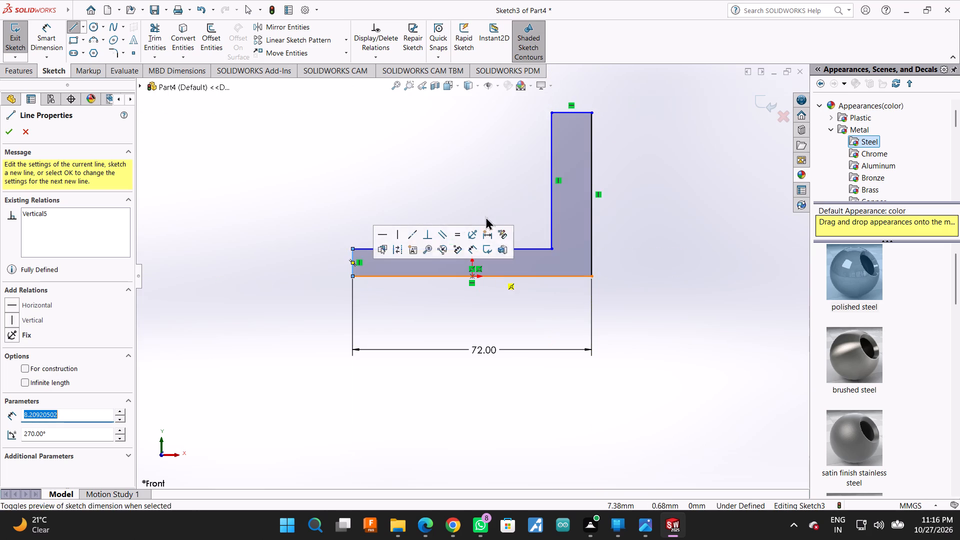
pyautogui.click(7, 126)
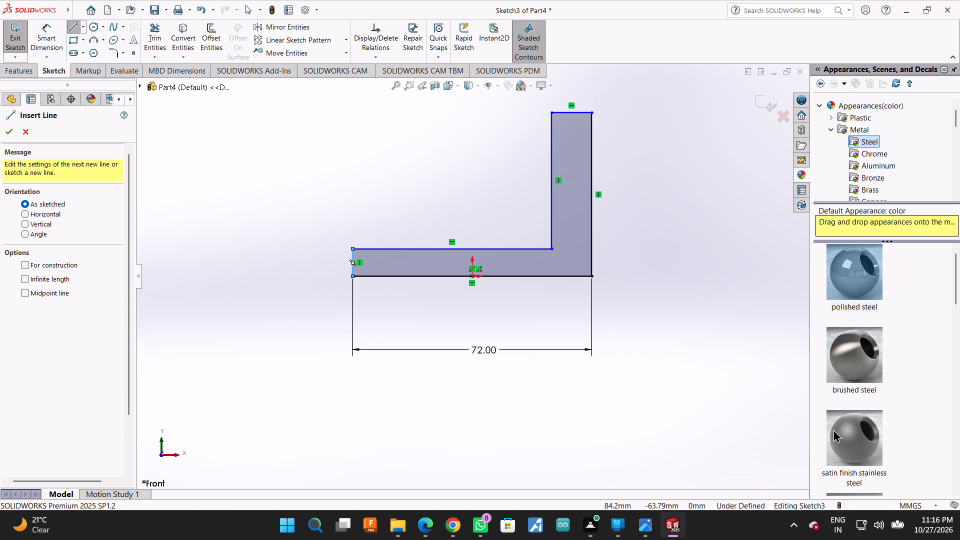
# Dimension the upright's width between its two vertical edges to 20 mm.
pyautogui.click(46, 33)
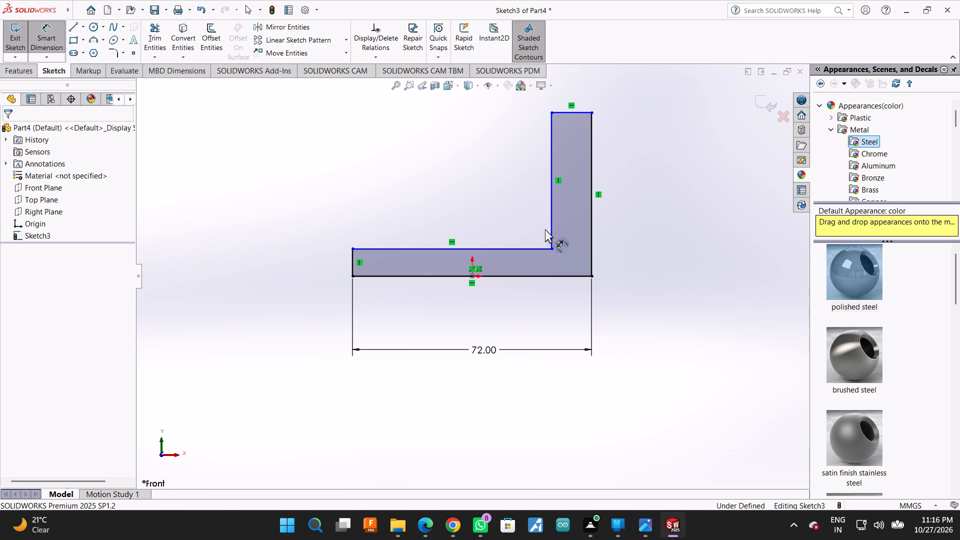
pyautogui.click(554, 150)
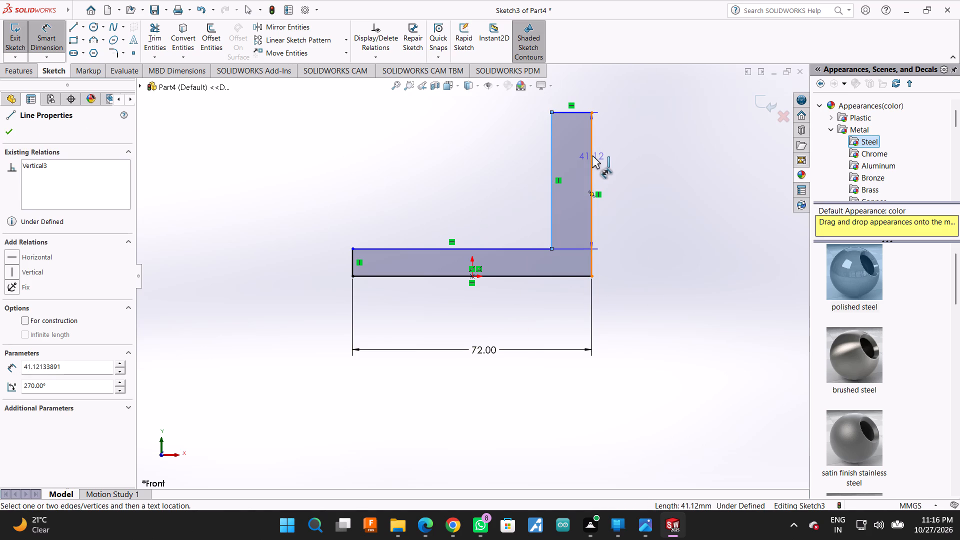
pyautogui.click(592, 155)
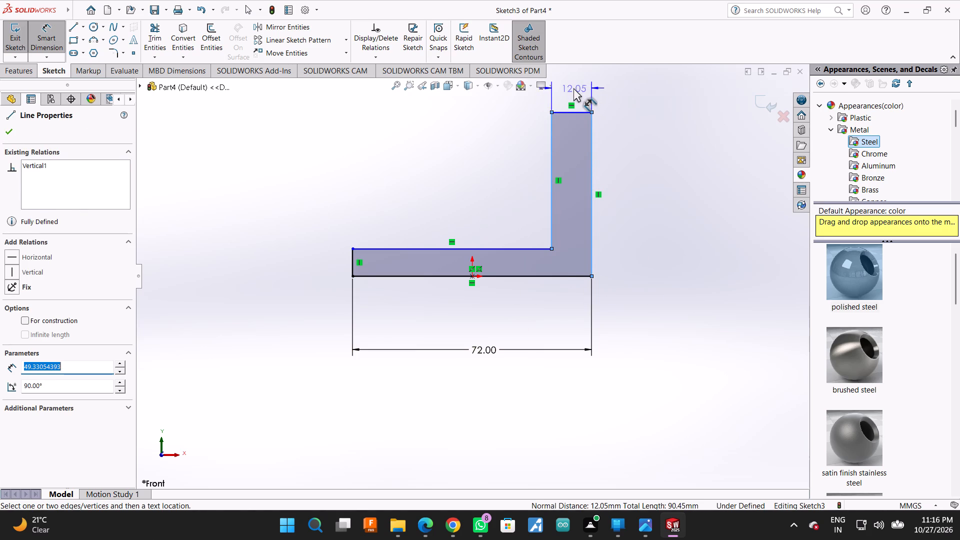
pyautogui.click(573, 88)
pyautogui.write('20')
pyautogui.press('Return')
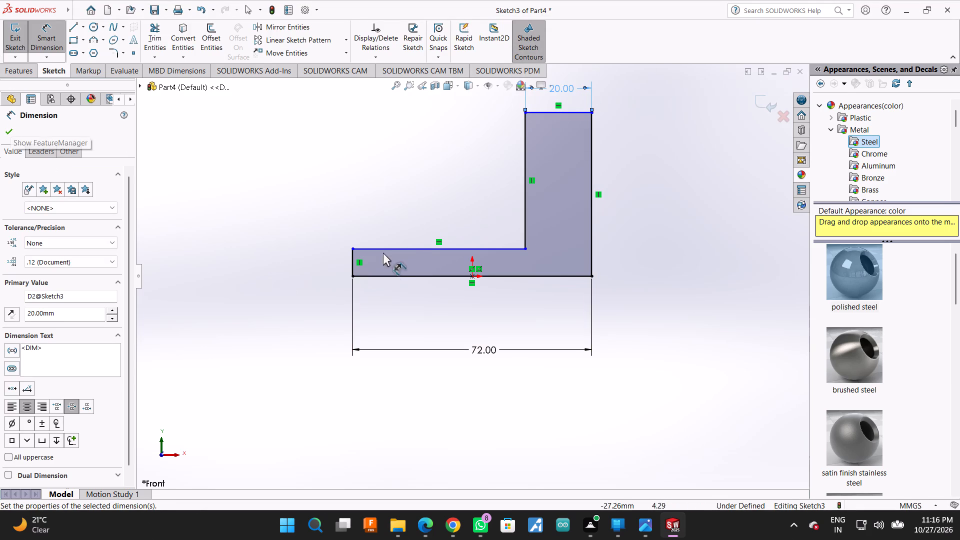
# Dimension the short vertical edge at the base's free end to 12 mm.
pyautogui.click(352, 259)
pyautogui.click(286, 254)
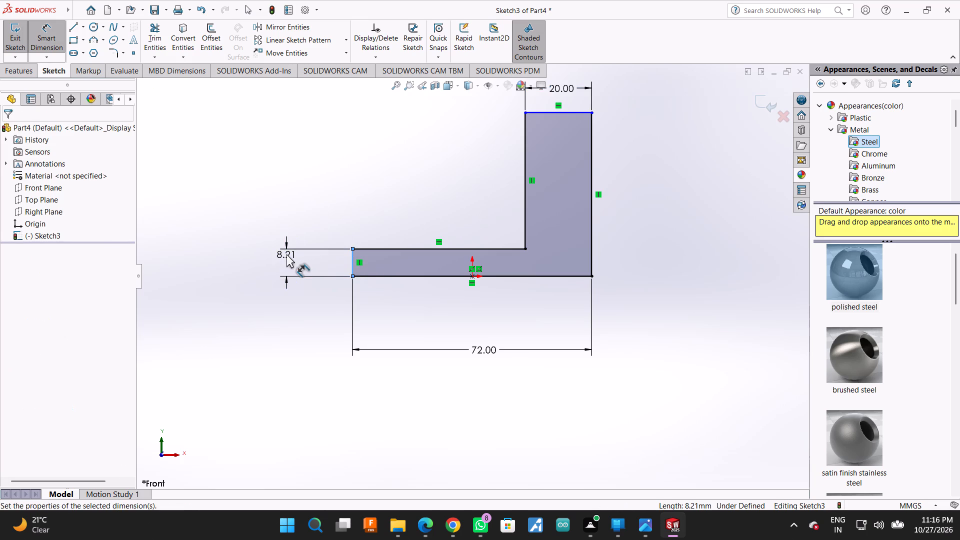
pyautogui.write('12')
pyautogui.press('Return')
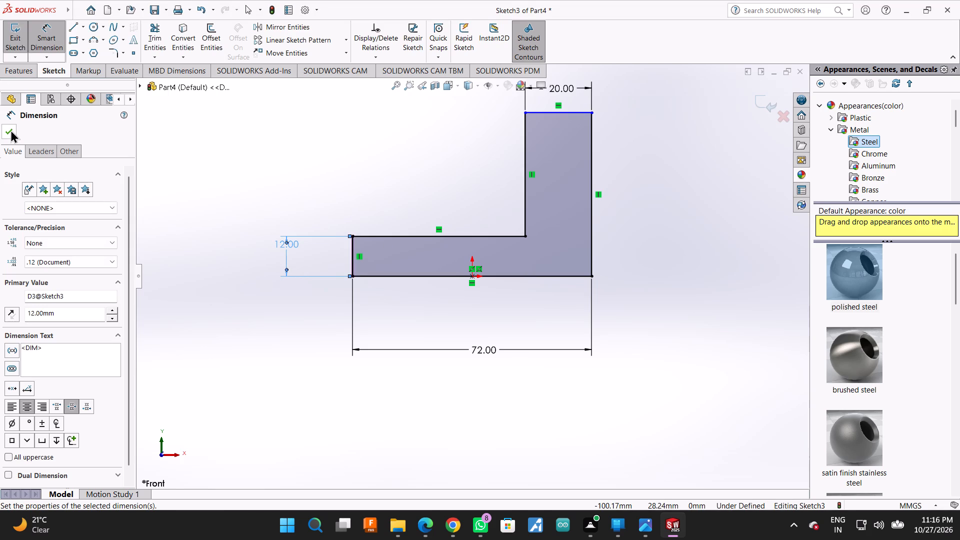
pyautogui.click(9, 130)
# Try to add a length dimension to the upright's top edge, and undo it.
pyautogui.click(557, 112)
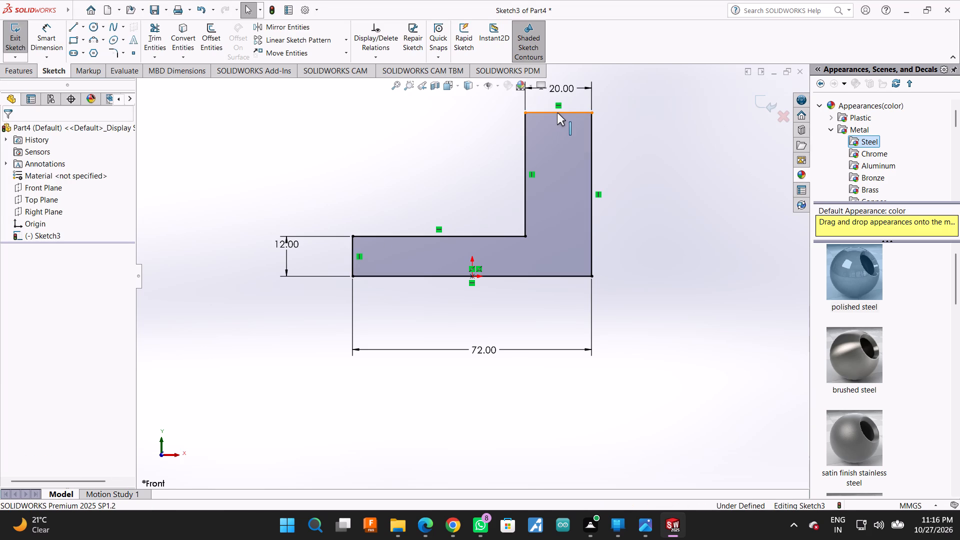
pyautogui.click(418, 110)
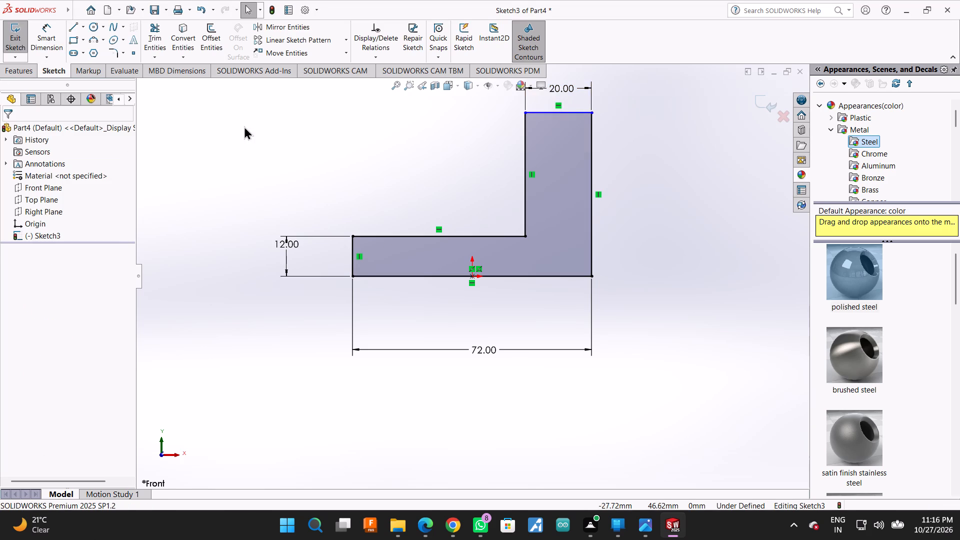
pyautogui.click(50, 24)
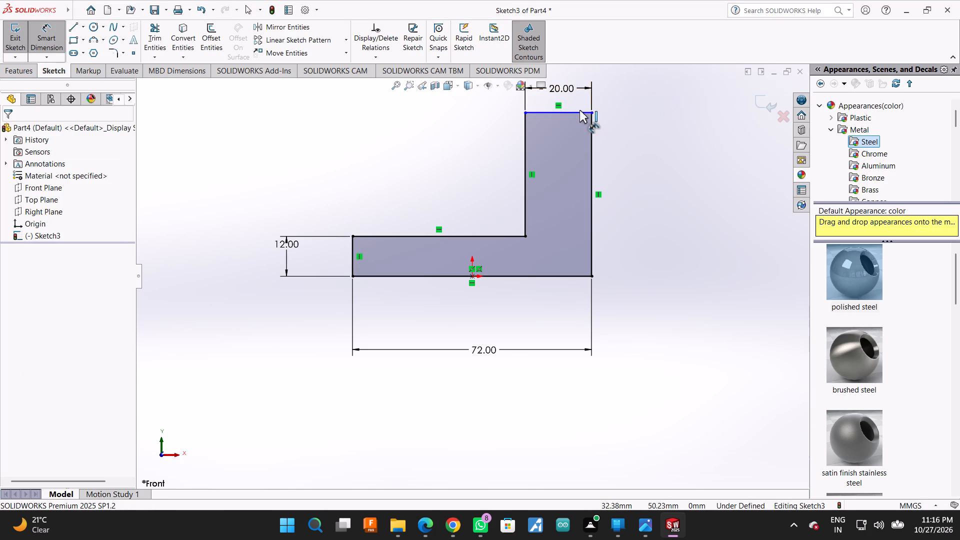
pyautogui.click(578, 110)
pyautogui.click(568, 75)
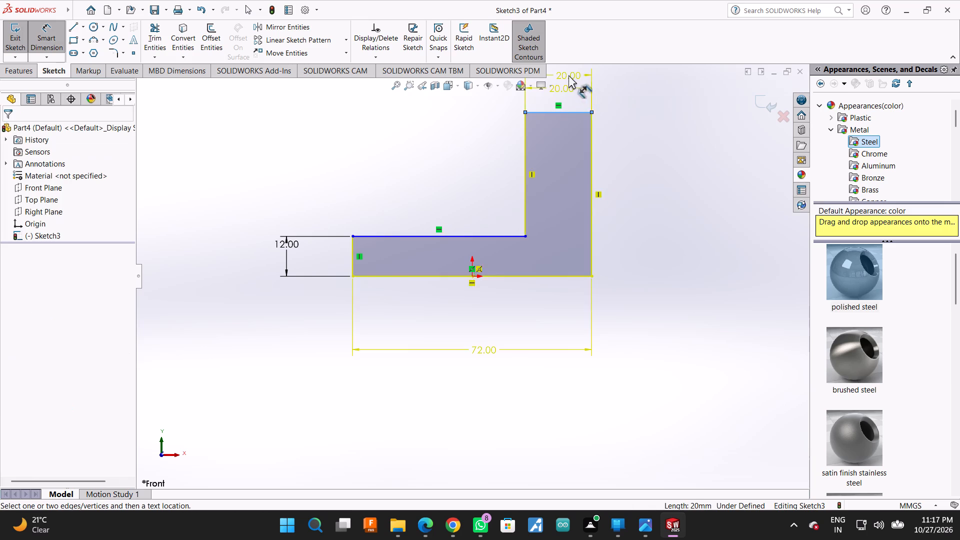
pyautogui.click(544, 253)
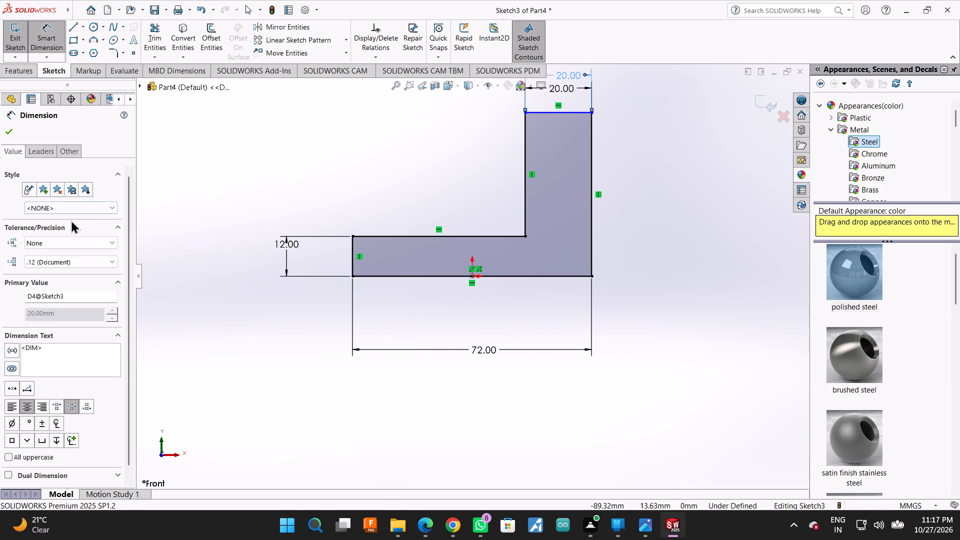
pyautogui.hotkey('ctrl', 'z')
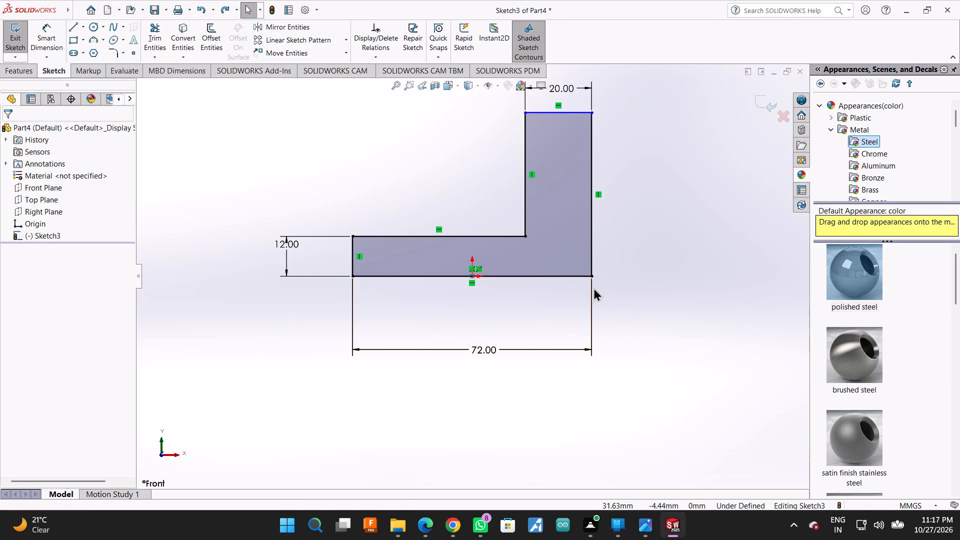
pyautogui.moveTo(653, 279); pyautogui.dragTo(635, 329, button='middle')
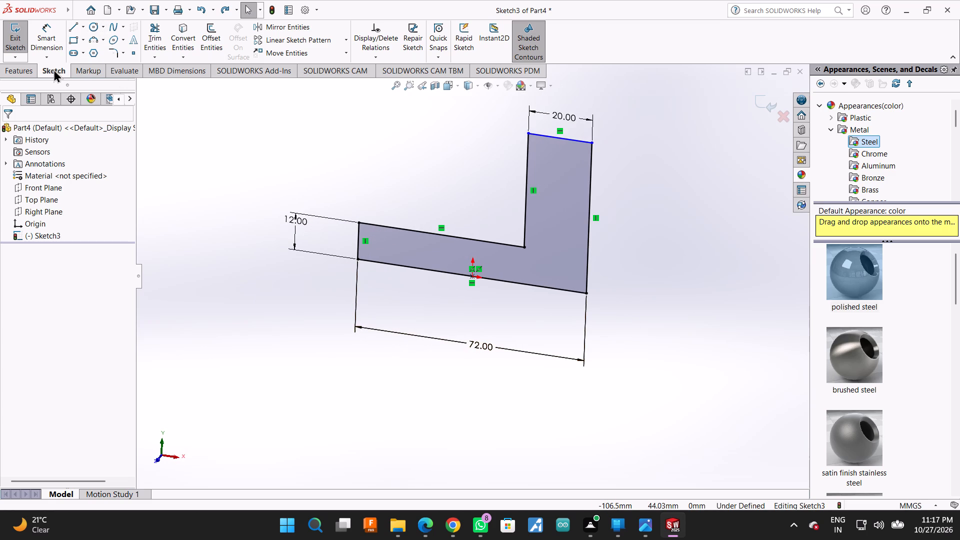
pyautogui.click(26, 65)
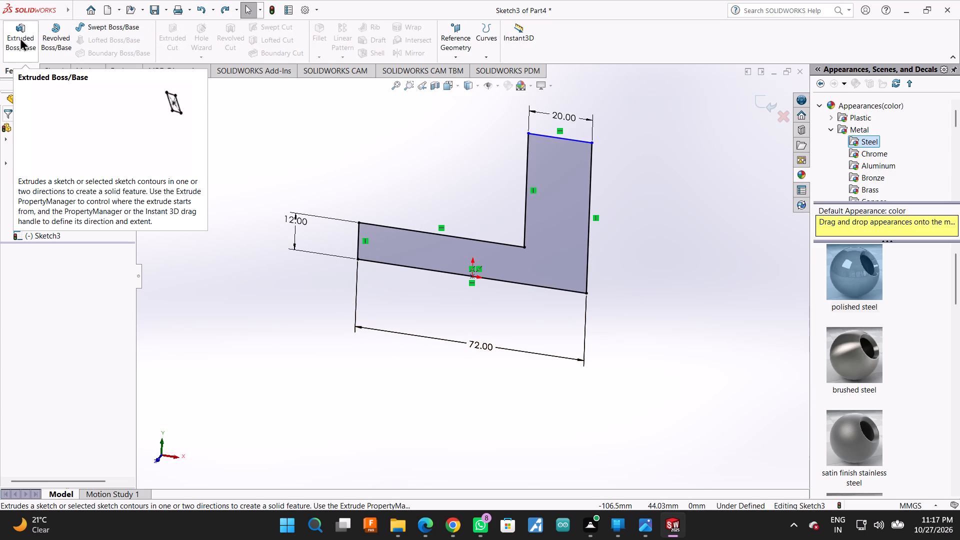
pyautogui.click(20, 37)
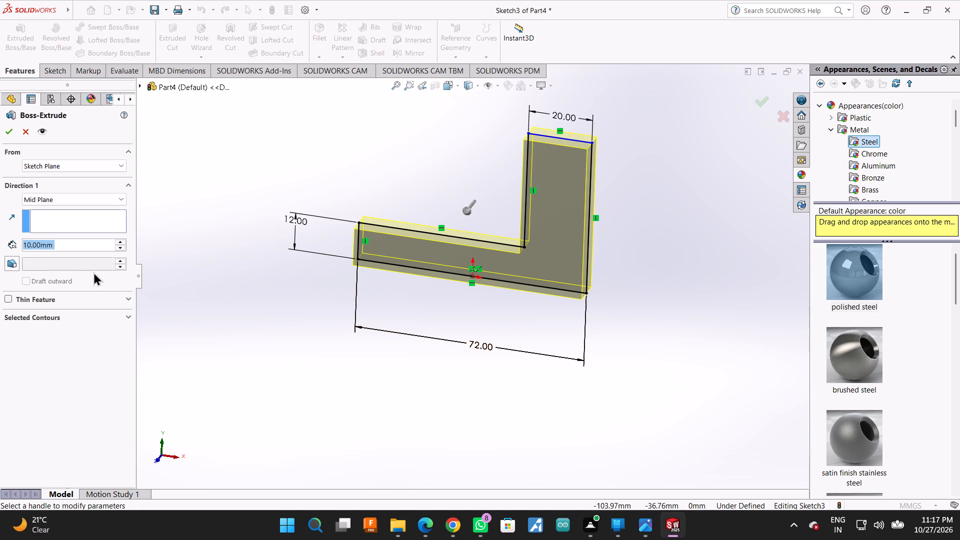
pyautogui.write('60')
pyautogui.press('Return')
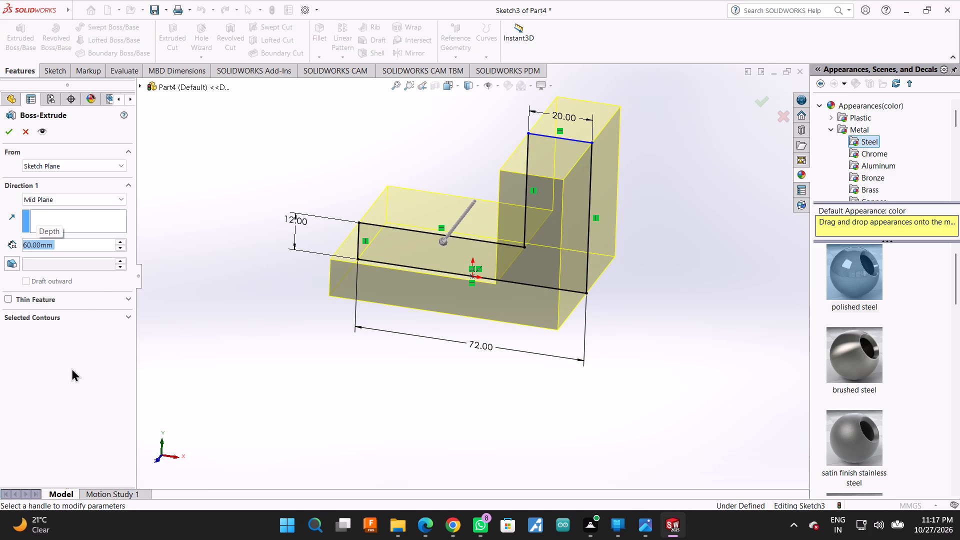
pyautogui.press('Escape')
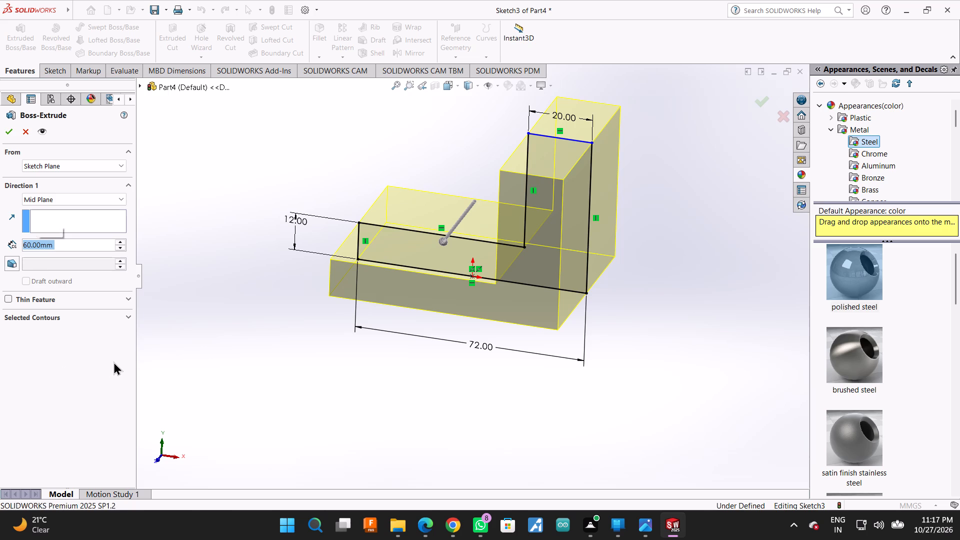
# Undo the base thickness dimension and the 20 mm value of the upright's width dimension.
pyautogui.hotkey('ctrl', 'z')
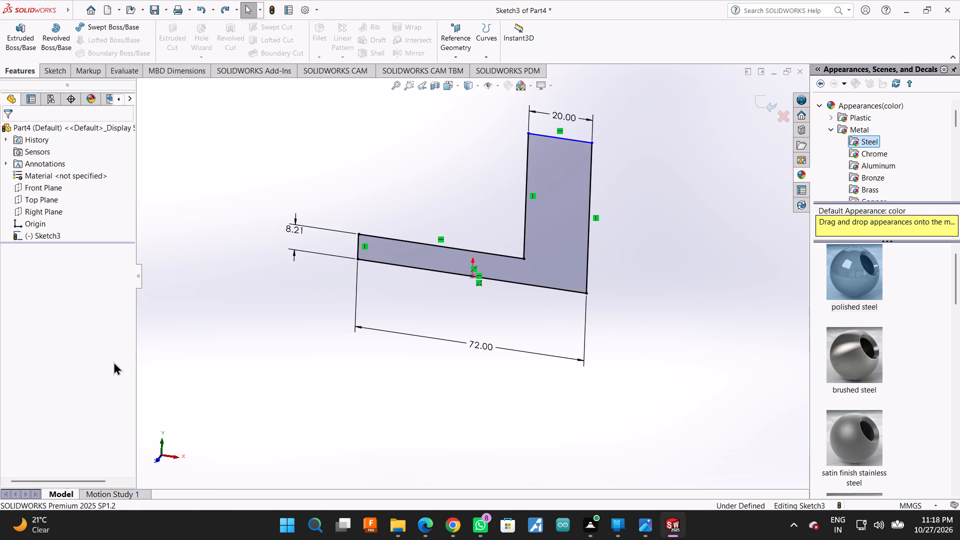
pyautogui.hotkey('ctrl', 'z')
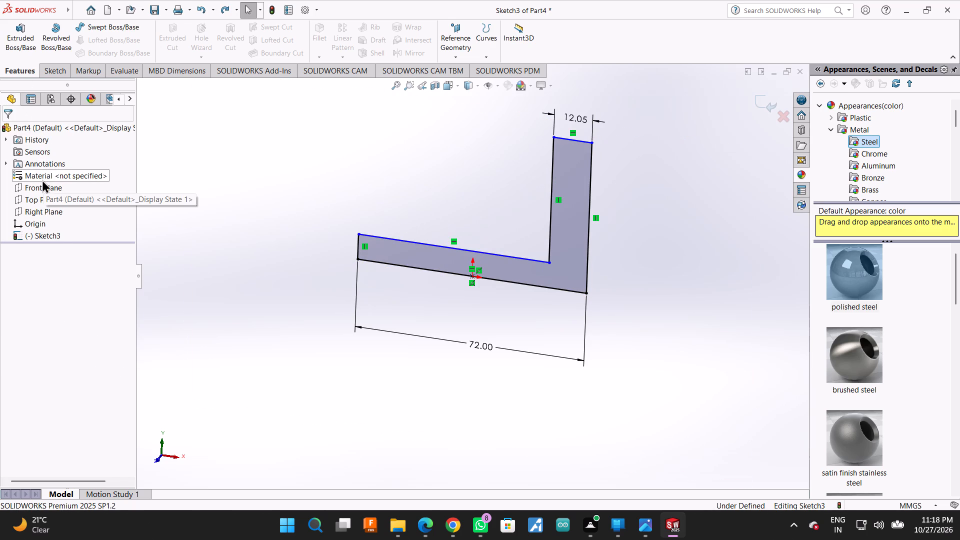
# Face the Front Plane and dimension the upright's outer vertical edge to 32 mm.
pyautogui.click(42, 183)
pyautogui.click(94, 165)
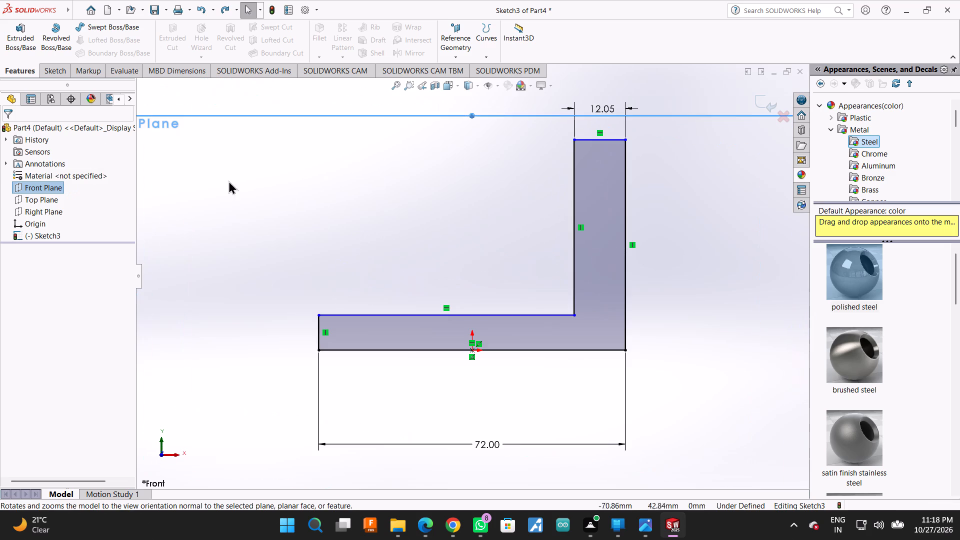
pyautogui.click(324, 190)
pyautogui.click(55, 71)
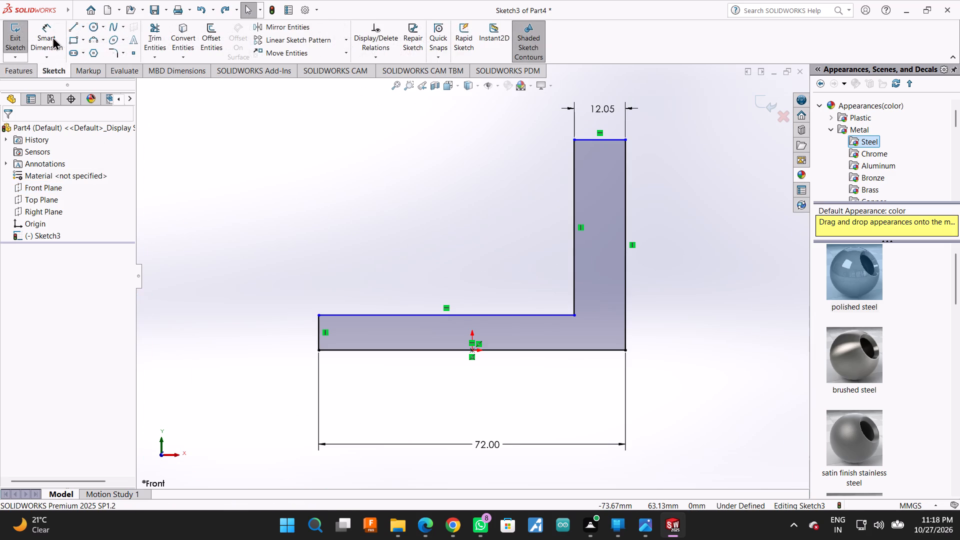
pyautogui.click(52, 36)
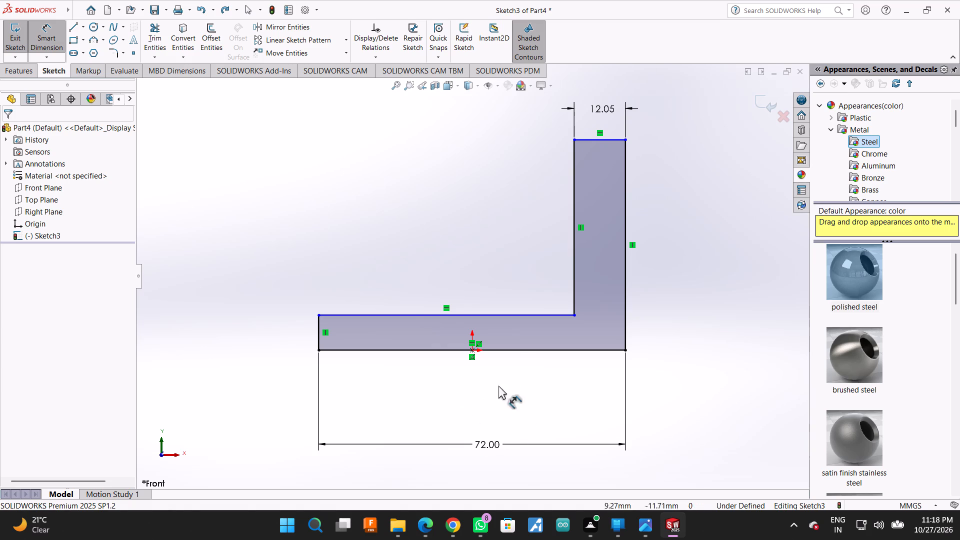
pyautogui.click(625, 288)
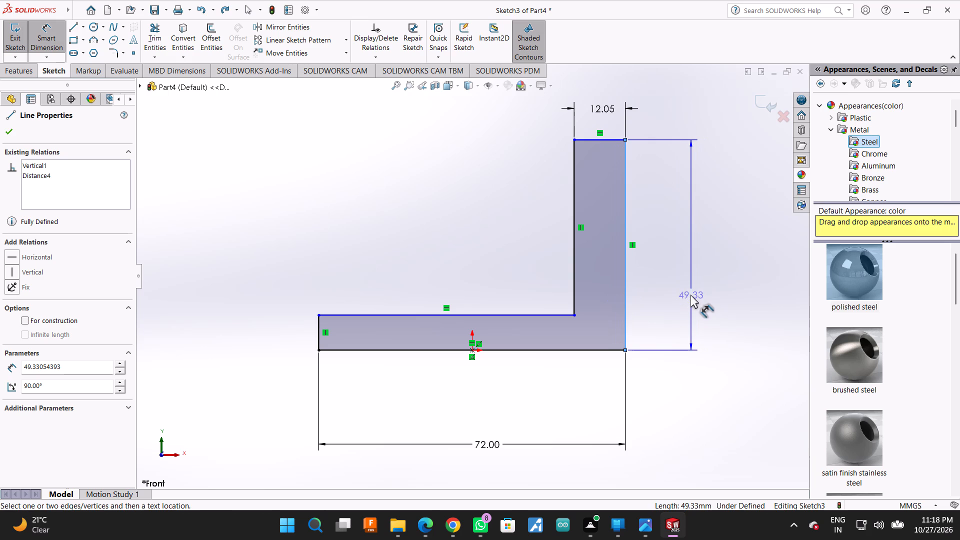
pyautogui.click(690, 294)
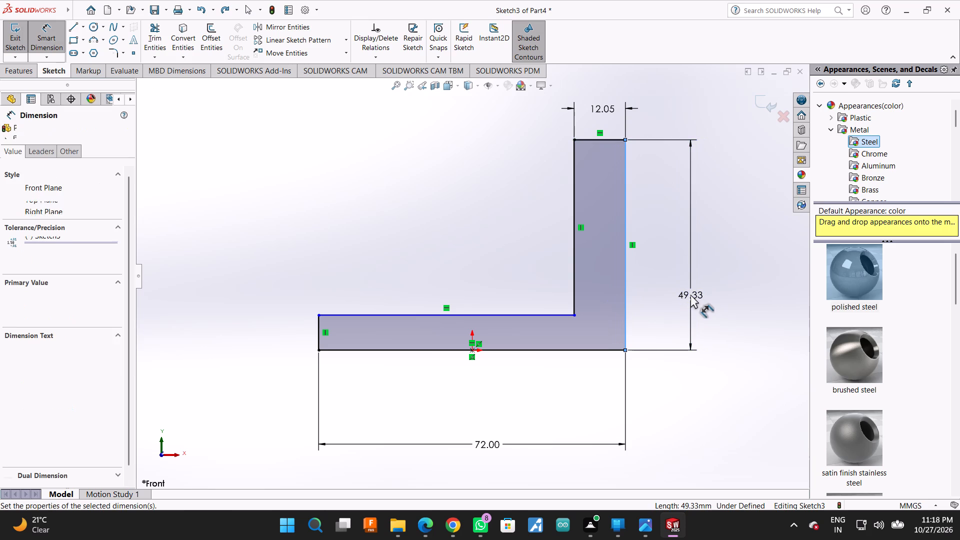
pyautogui.write('32')
pyautogui.press('Return')
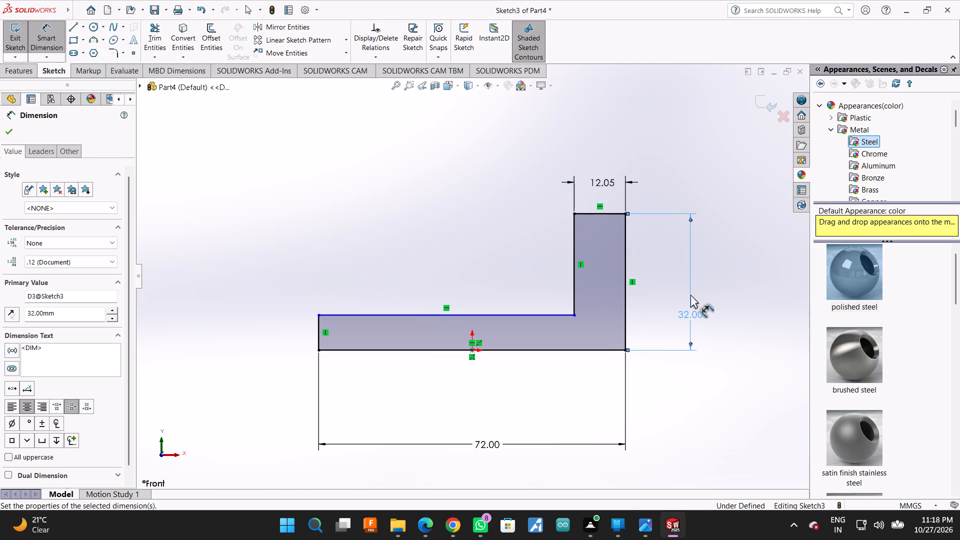
# Dimension the upright's inner vertical edge, above the base, to 20 mm.
pyautogui.click(571, 284)
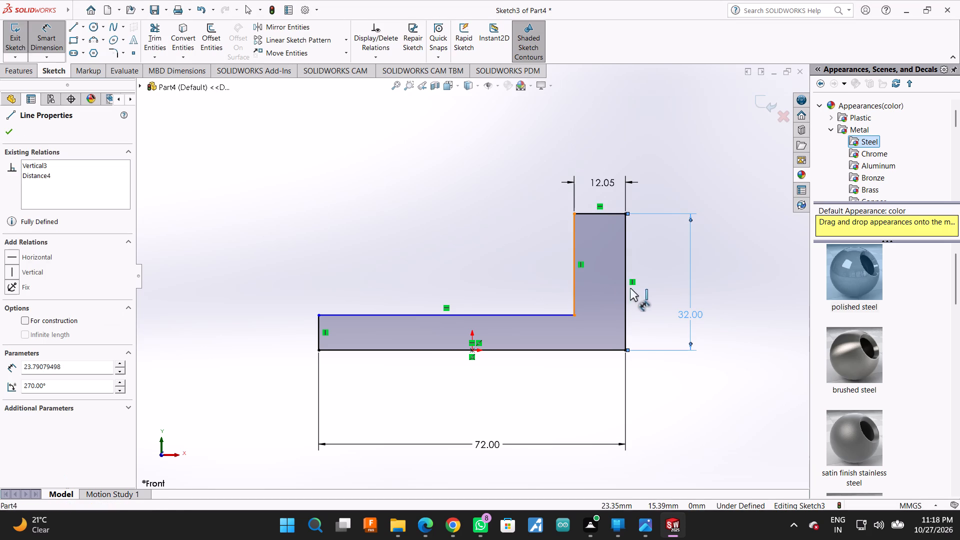
pyautogui.click(657, 276)
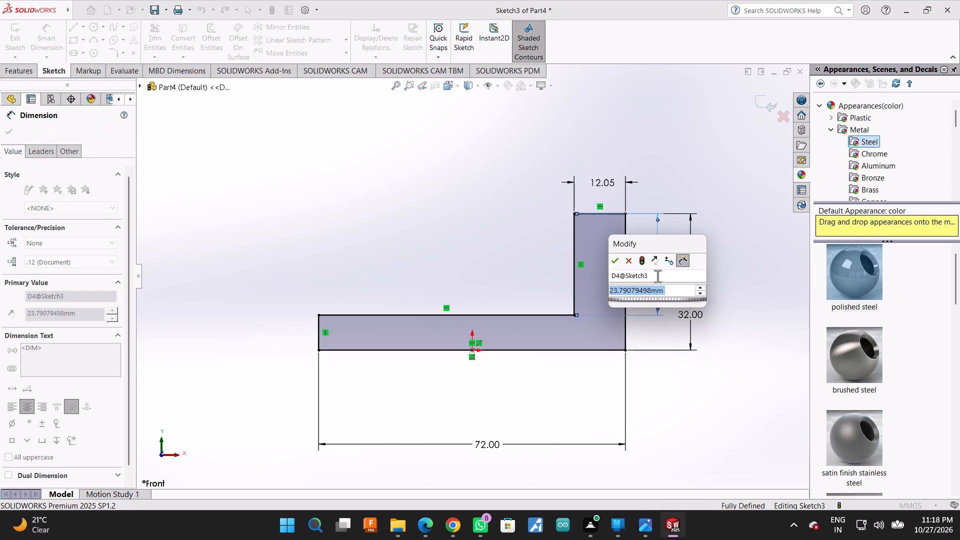
pyautogui.write('20')
pyautogui.press('Return')
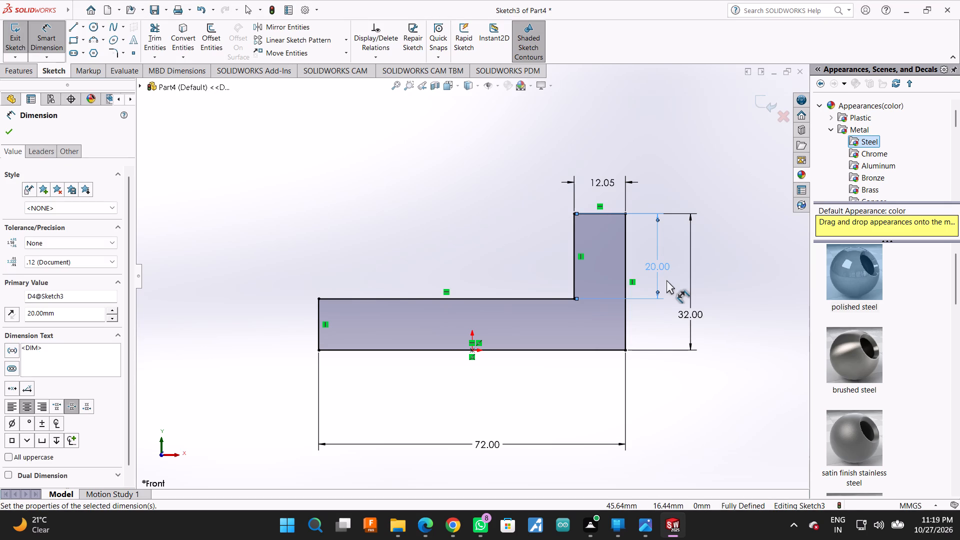
# Add a driven dimension to the short vertical edge at the base's free end.
pyautogui.click(319, 315)
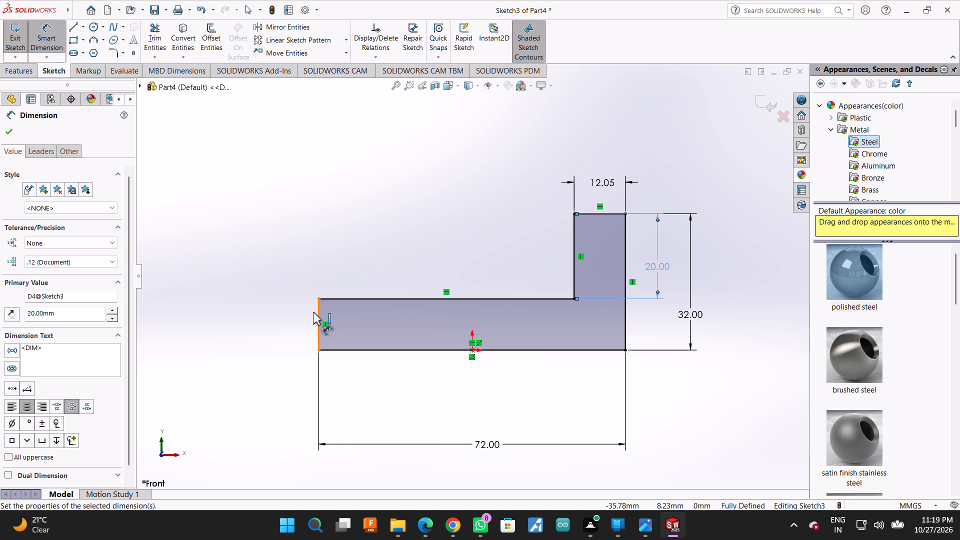
pyautogui.click(271, 312)
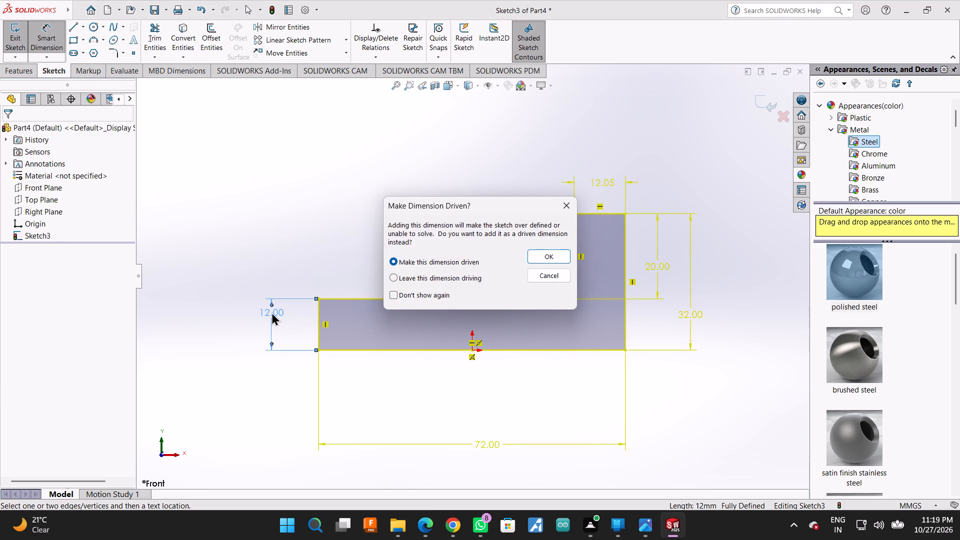
pyautogui.click(537, 255)
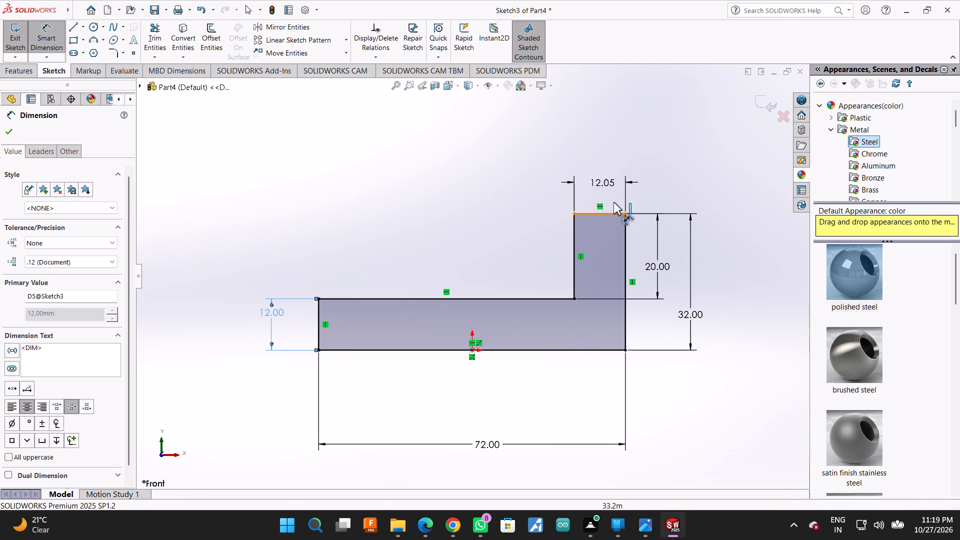
# Set the upright's existing width dimension to 20 mm.
pyautogui.click(604, 212)
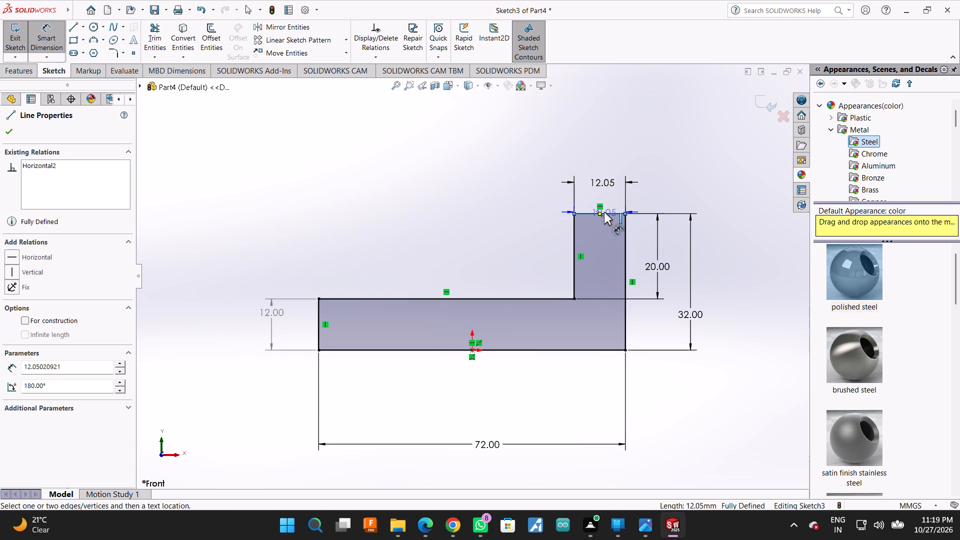
pyautogui.press('Escape')
pyautogui.click(612, 183)
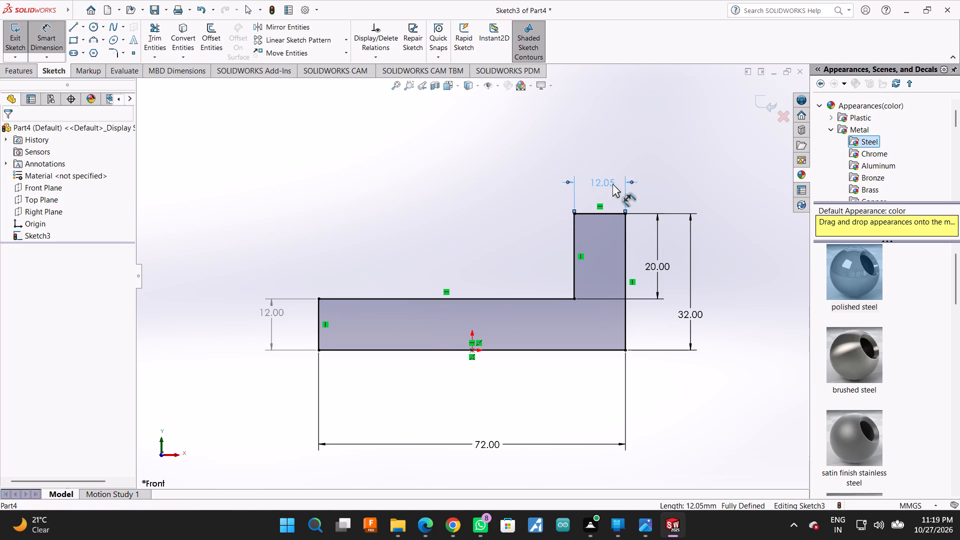
pyautogui.press('2')
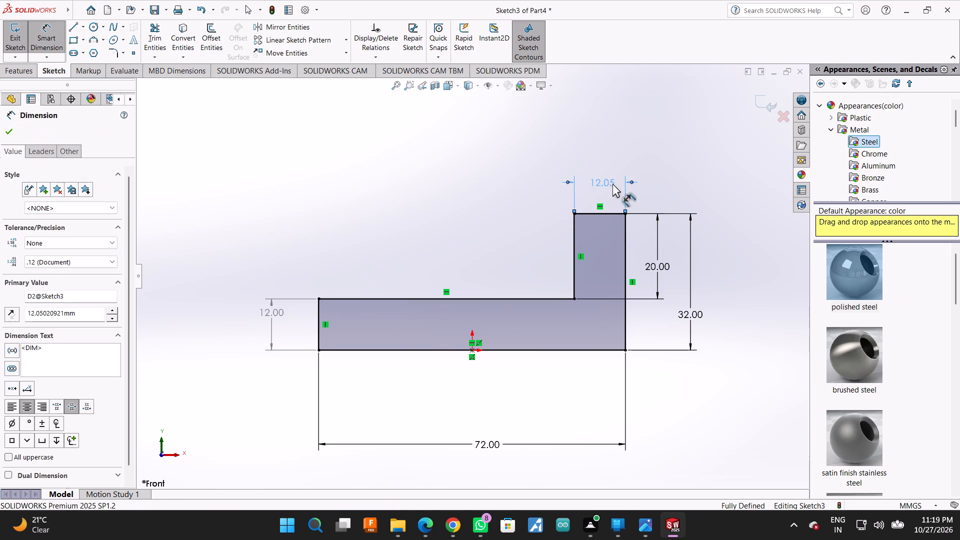
pyautogui.doubleClick(71, 316)
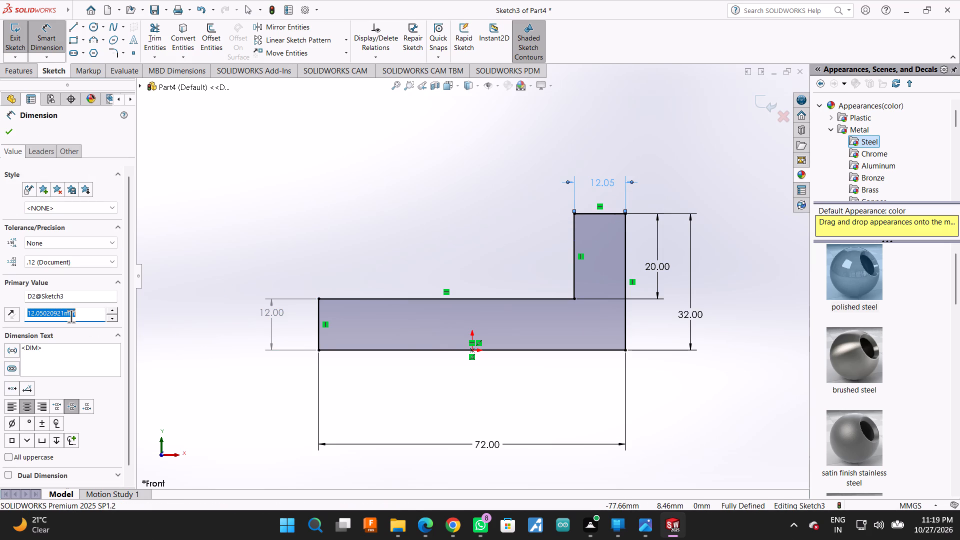
pyautogui.write('20')
pyautogui.press('Return')
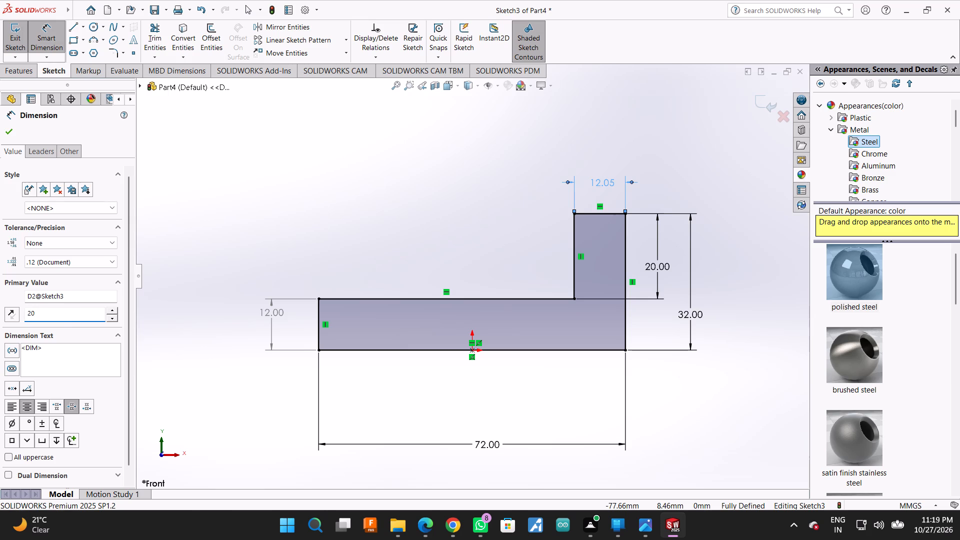
pyautogui.click(2, 134)
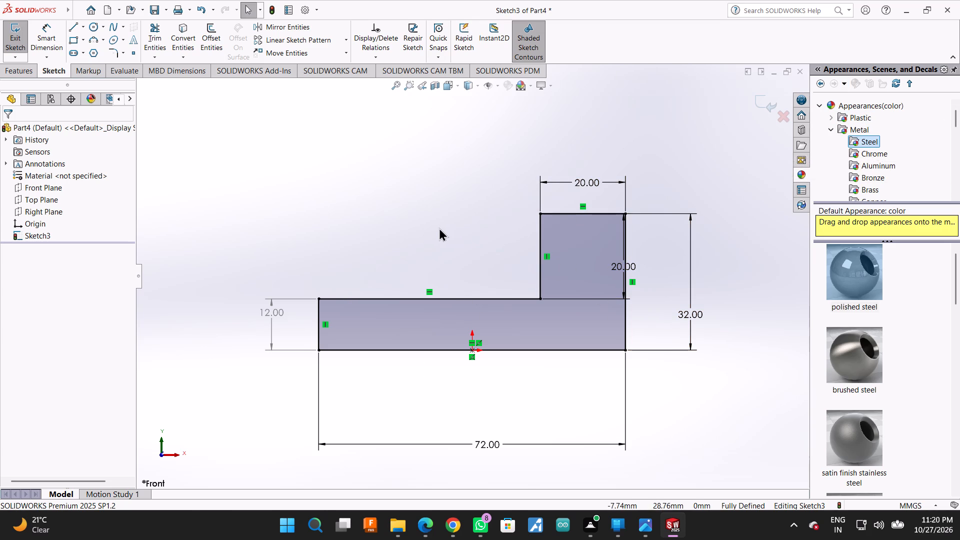
# Extrude the L profile 44 mm as a boss using the Mid Plane end condition.
pyautogui.moveTo(439, 227); pyautogui.dragTo(442, 242, button='middle')
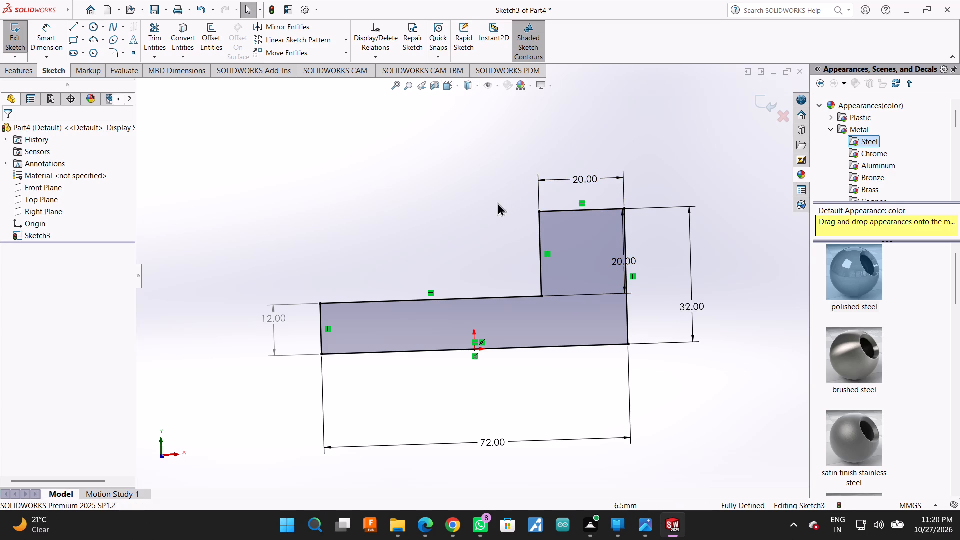
pyautogui.click(24, 72)
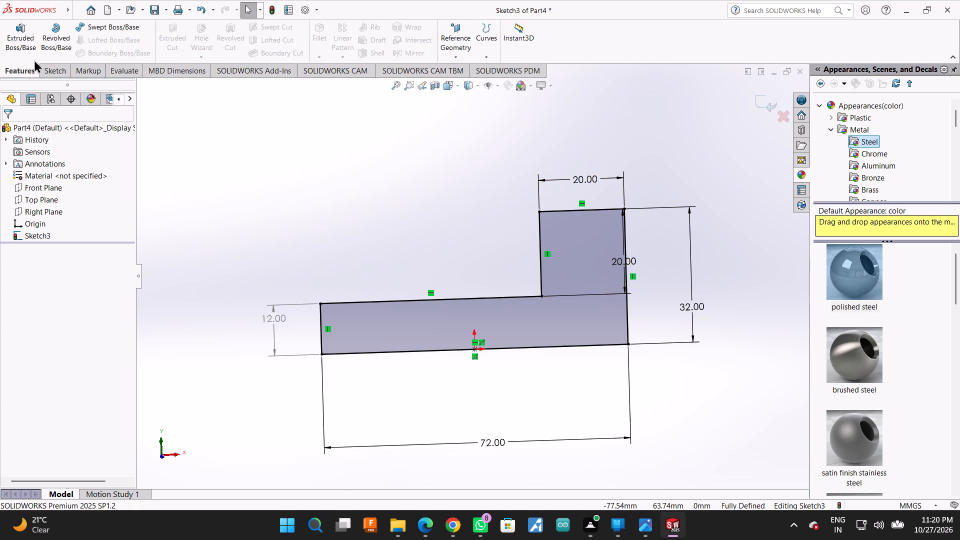
pyautogui.click(23, 28)
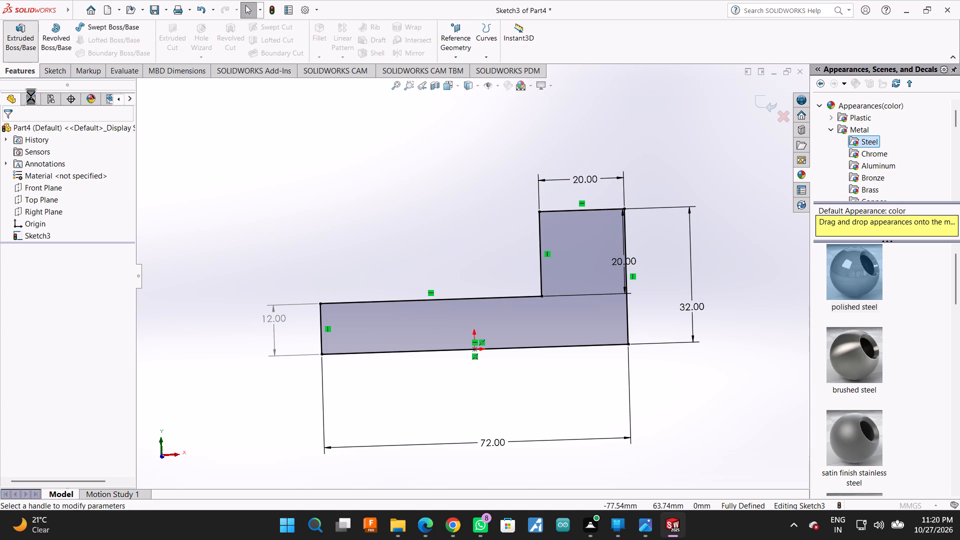
pyautogui.write('44')
pyautogui.press('Return')
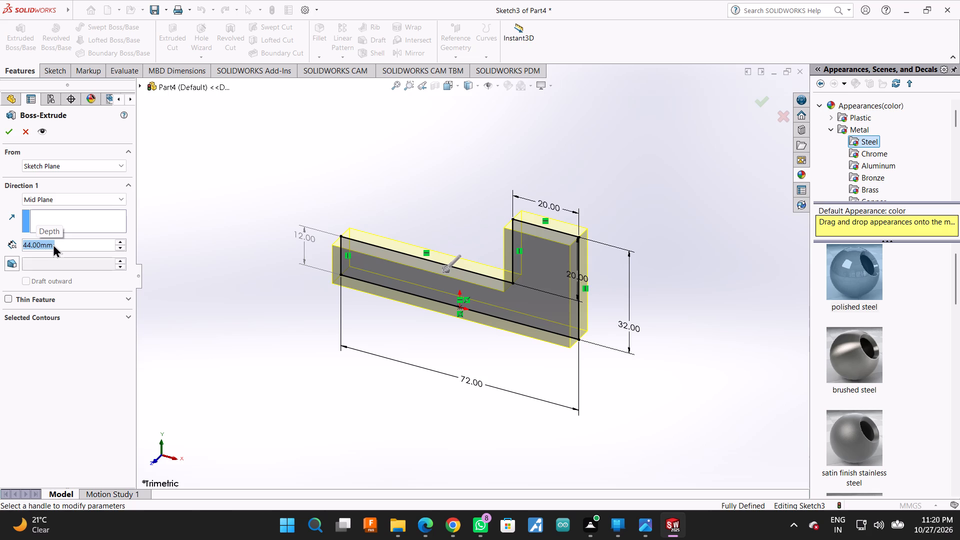
pyautogui.click(4, 130)
# Start a new sketch on the bottom face of the bracket's base.
pyautogui.moveTo(279, 194); pyautogui.dragTo(431, 299, button='middle')
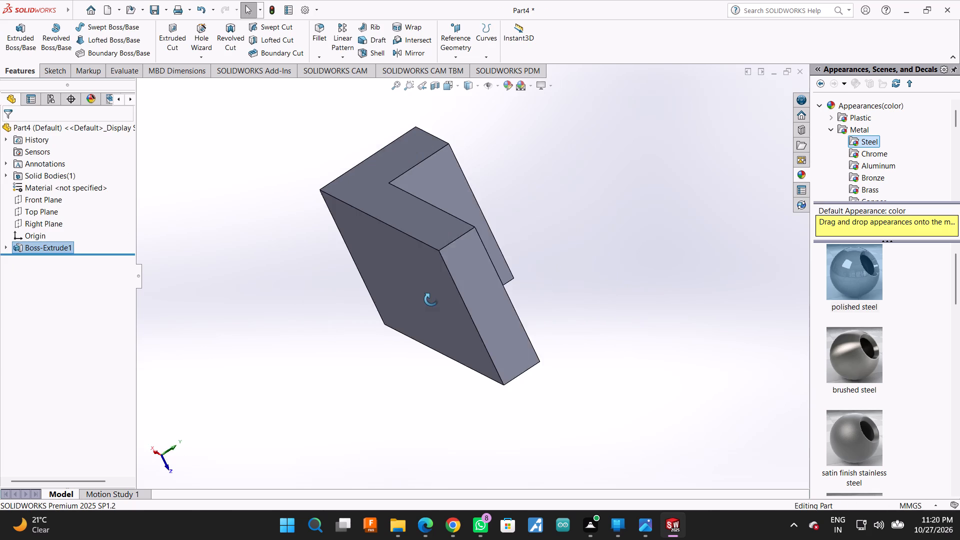
pyautogui.moveTo(431, 299); pyautogui.dragTo(386, 354, button='middle')
pyautogui.moveTo(374, 349); pyautogui.dragTo(367, 349, button='middle')
pyautogui.moveTo(358, 353); pyautogui.dragTo(341, 354, button='middle')
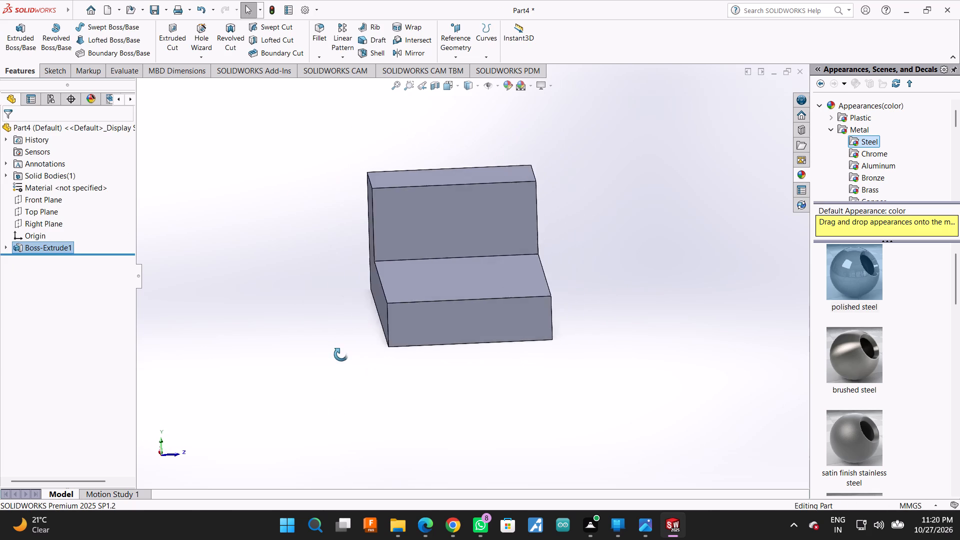
pyautogui.moveTo(341, 354); pyautogui.dragTo(339, 352, button='middle')
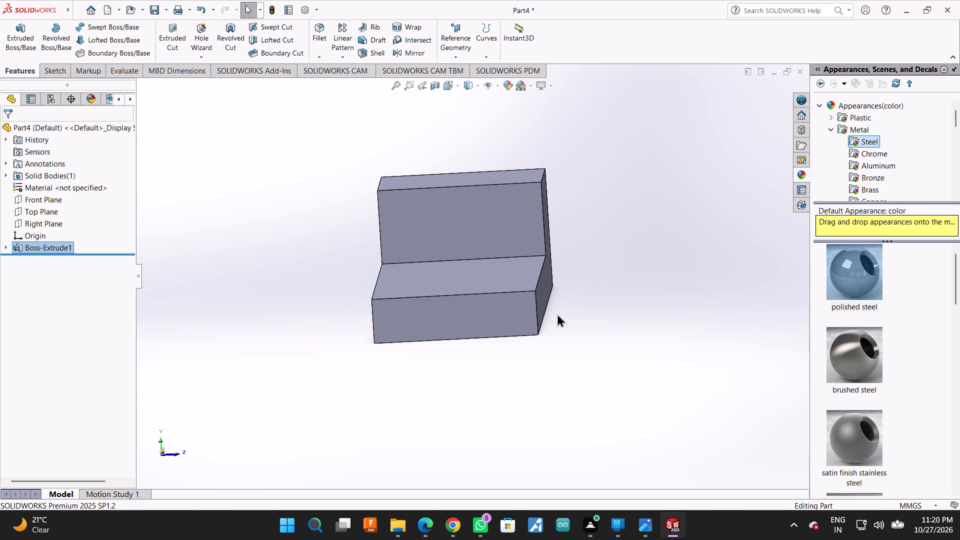
pyautogui.moveTo(516, 357); pyautogui.dragTo(513, 277, button='middle')
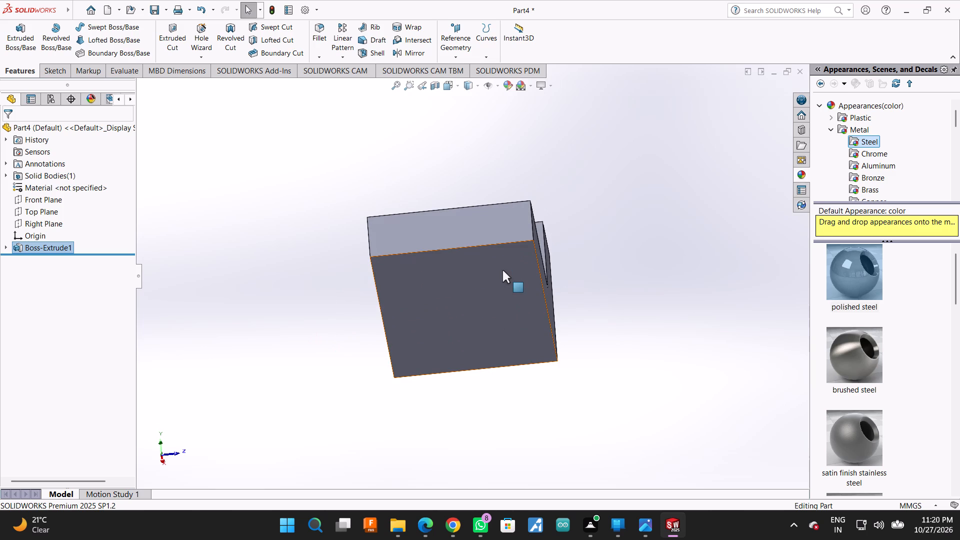
pyautogui.click(502, 274)
pyautogui.click(546, 240)
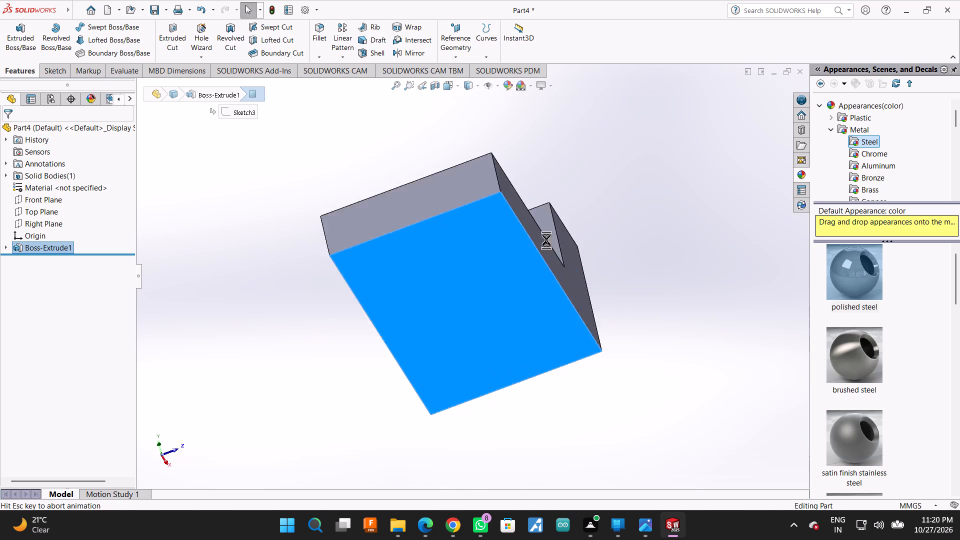
# Draw a closed rectangle of lines, about 11.2 mm by 44 mm, across the bottom face along the base's free end.
pyautogui.click(74, 30)
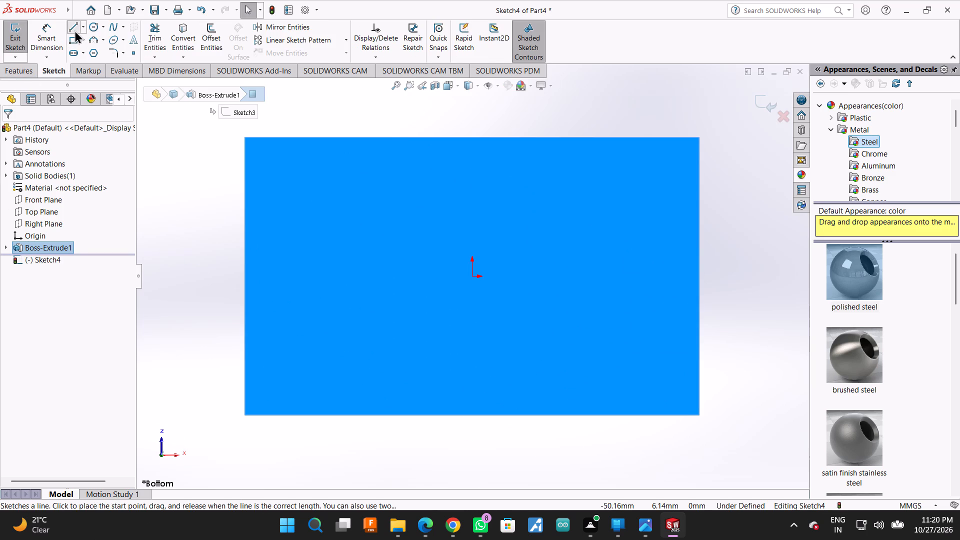
pyautogui.click(245, 138)
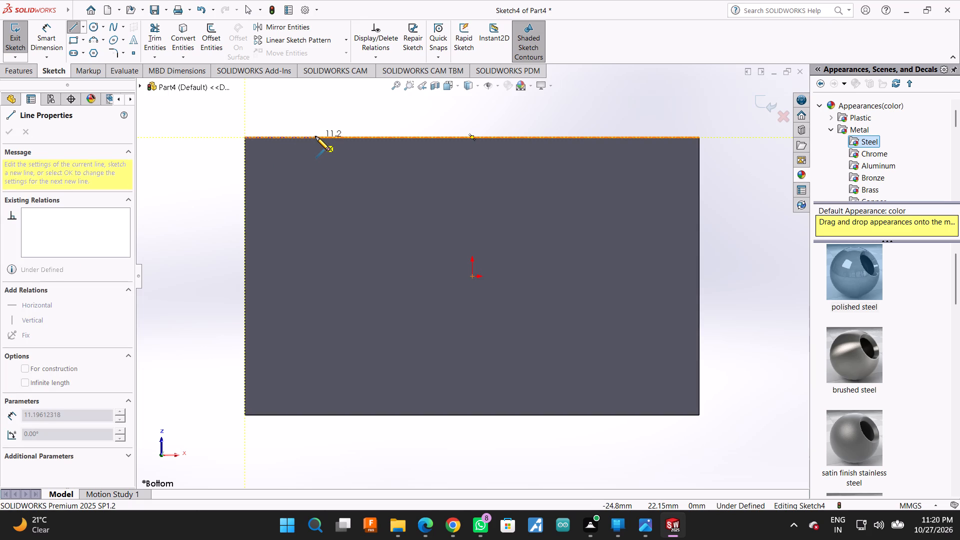
pyautogui.click(315, 136)
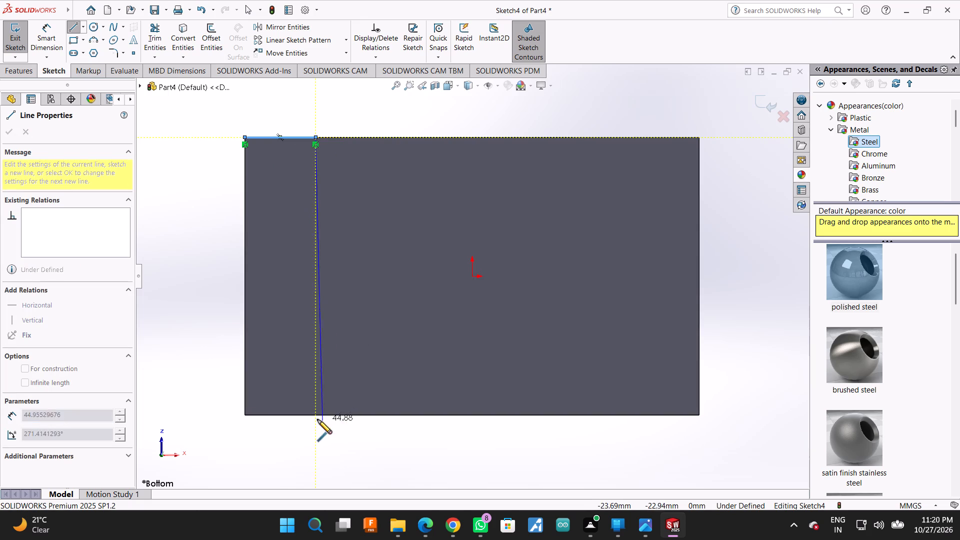
pyautogui.click(315, 414)
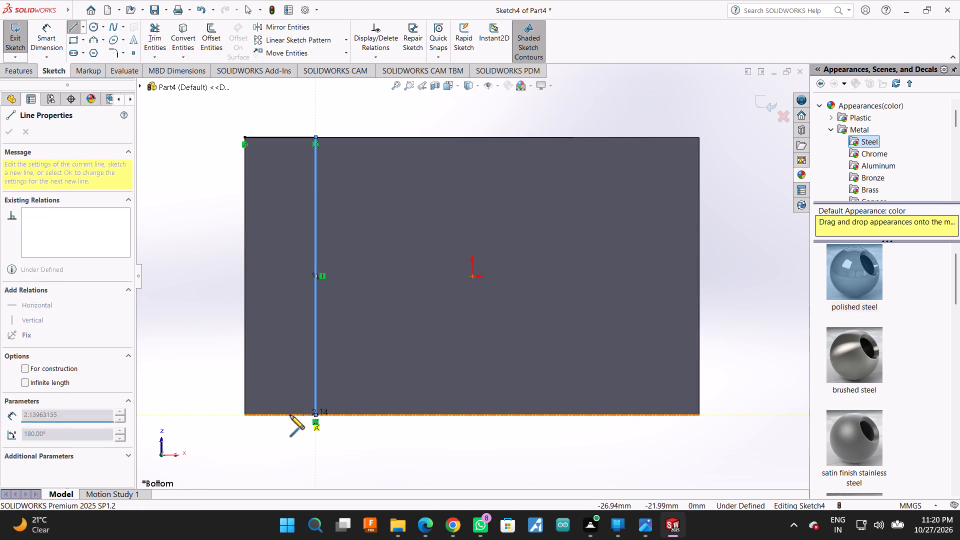
pyautogui.click(242, 415)
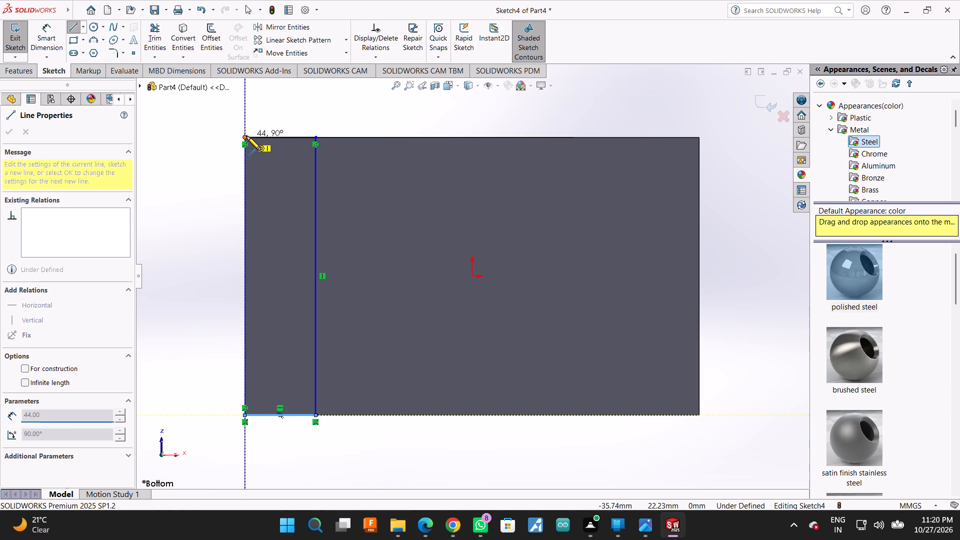
pyautogui.click(243, 137)
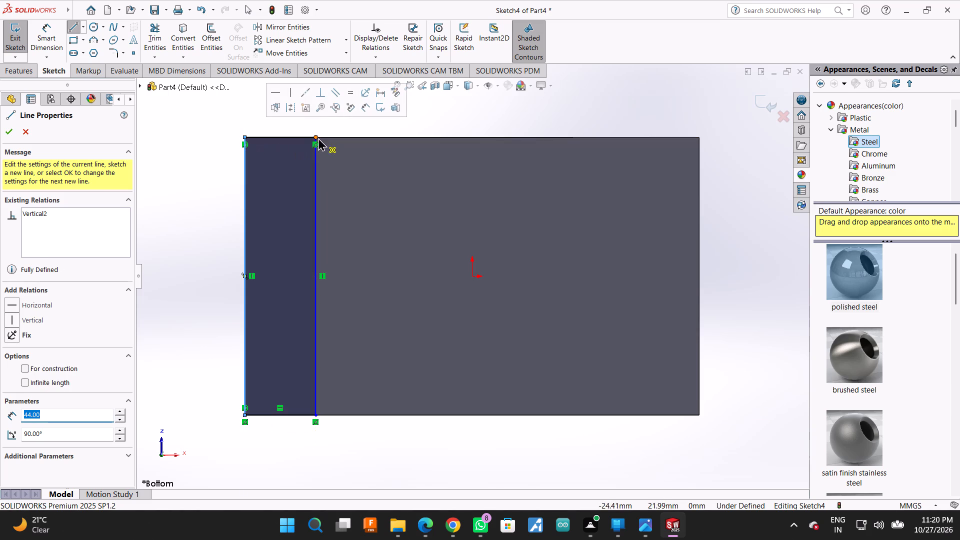
pyautogui.scroll(-6, 303, 174)
pyautogui.scroll(1, 339, 133)
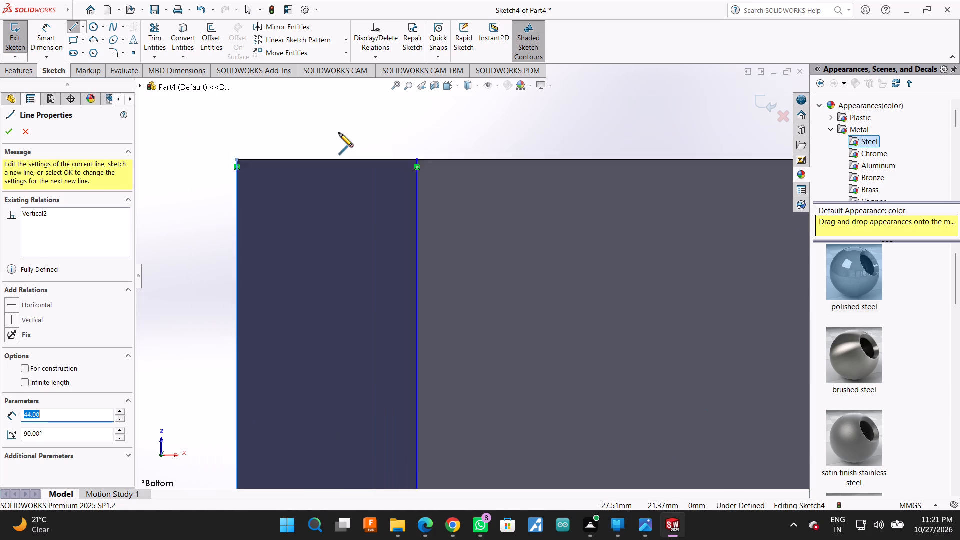
pyautogui.scroll(1, 339, 133)
pyautogui.click(70, 23)
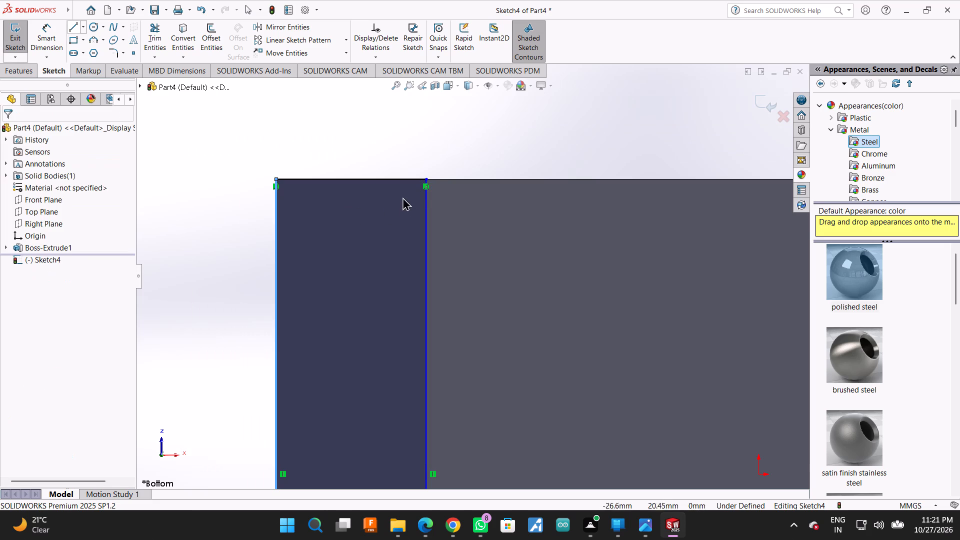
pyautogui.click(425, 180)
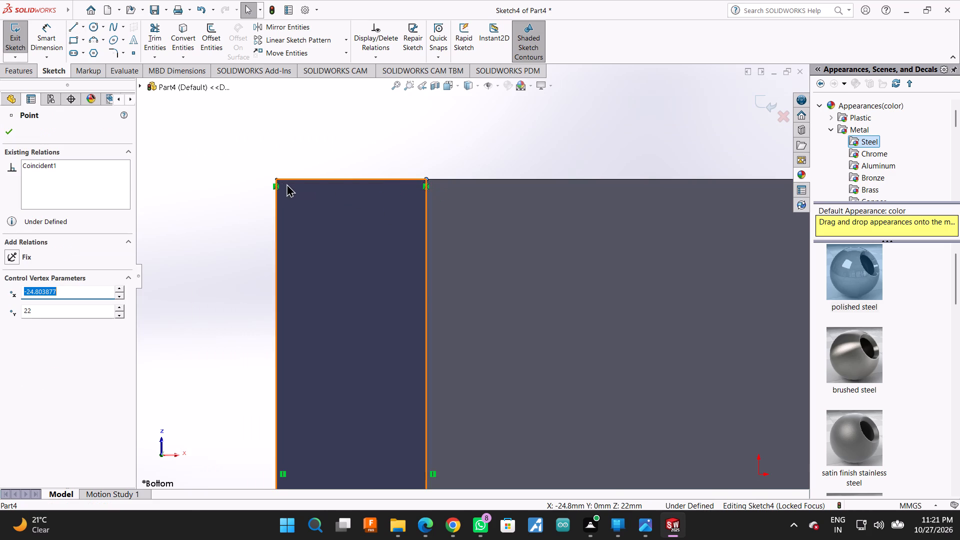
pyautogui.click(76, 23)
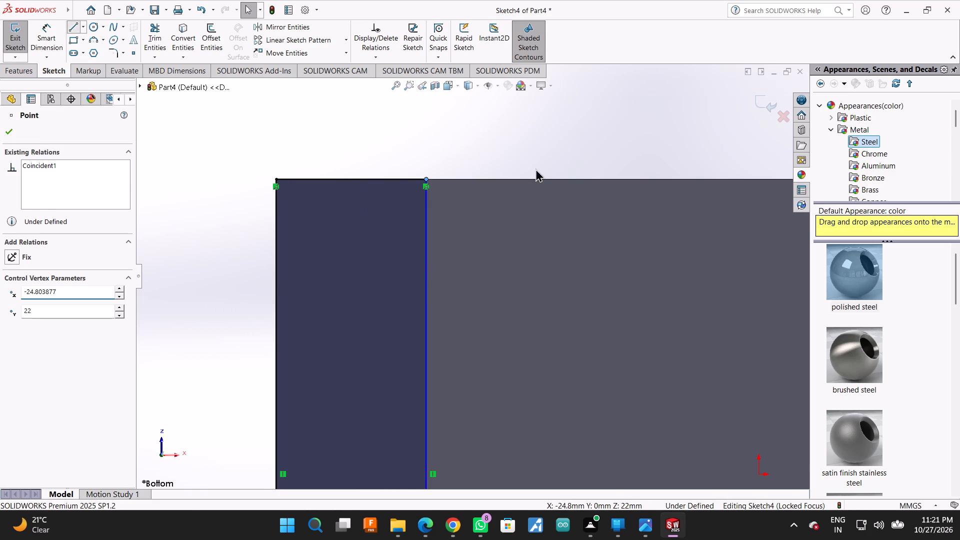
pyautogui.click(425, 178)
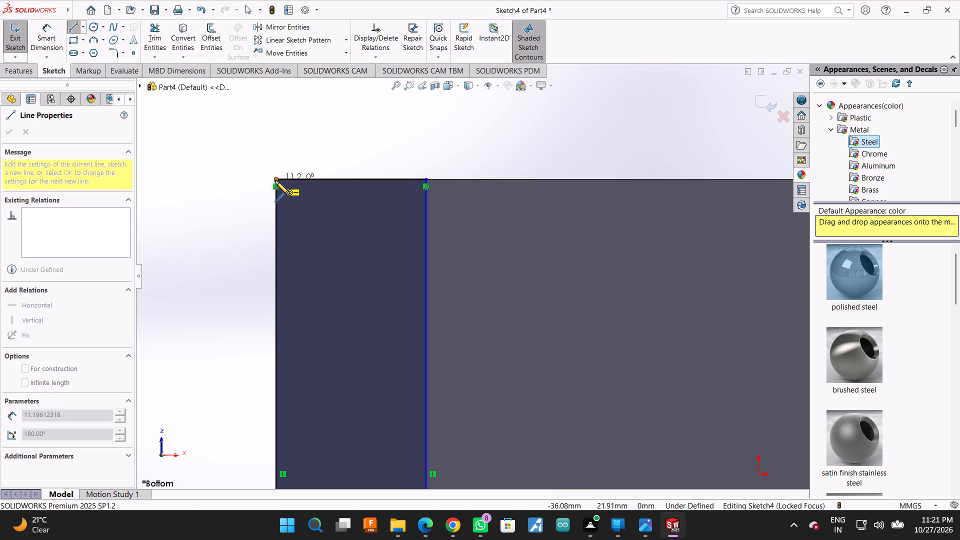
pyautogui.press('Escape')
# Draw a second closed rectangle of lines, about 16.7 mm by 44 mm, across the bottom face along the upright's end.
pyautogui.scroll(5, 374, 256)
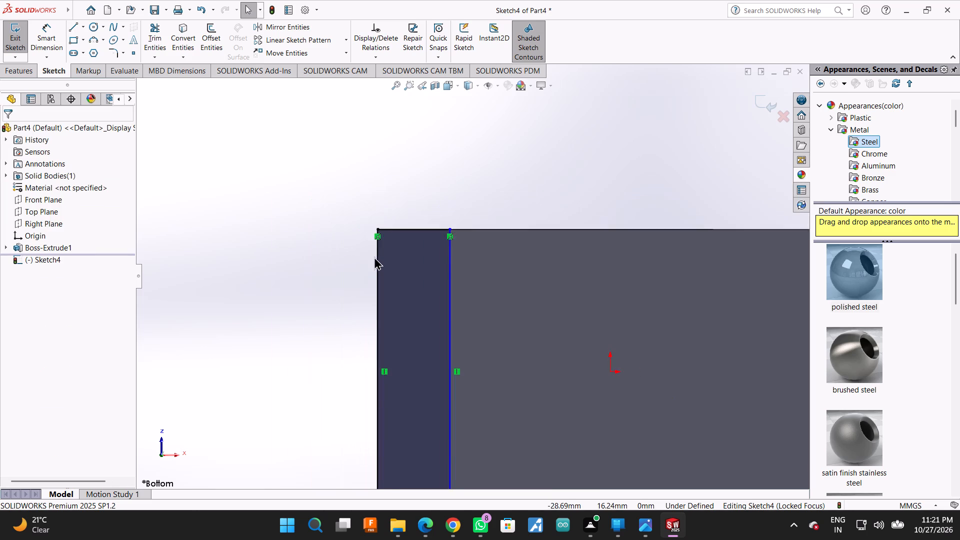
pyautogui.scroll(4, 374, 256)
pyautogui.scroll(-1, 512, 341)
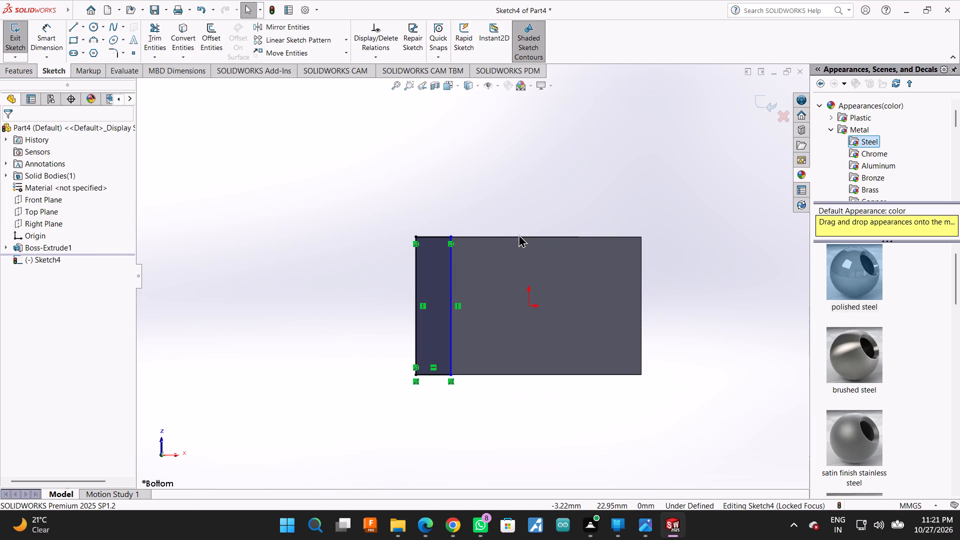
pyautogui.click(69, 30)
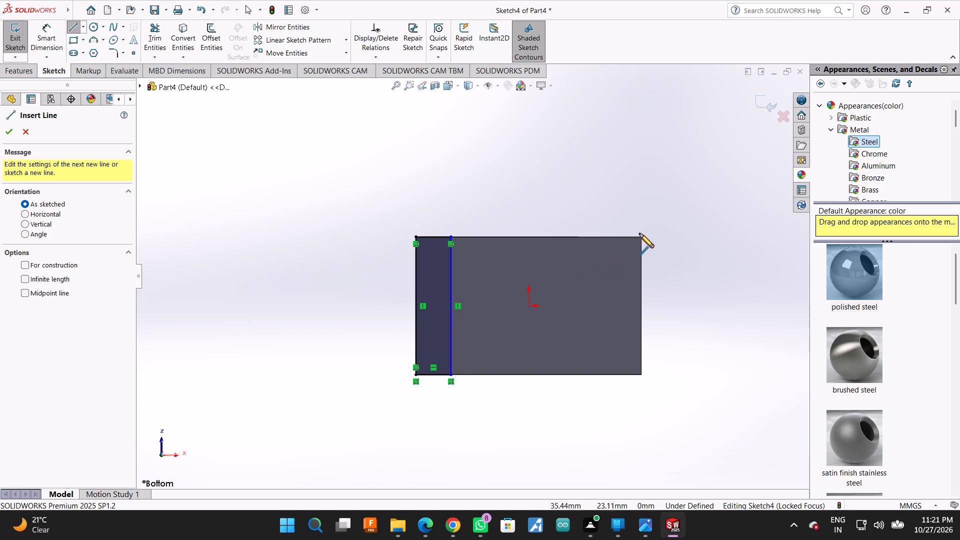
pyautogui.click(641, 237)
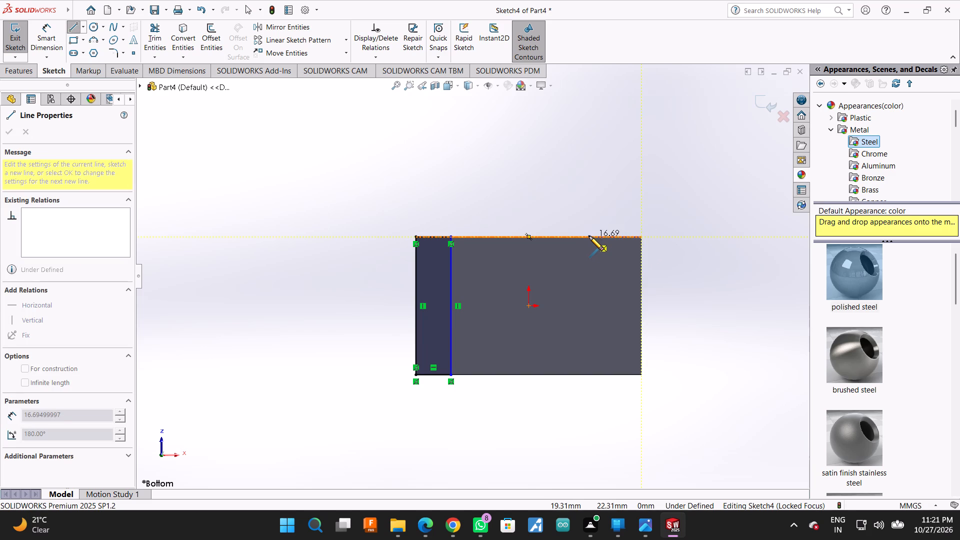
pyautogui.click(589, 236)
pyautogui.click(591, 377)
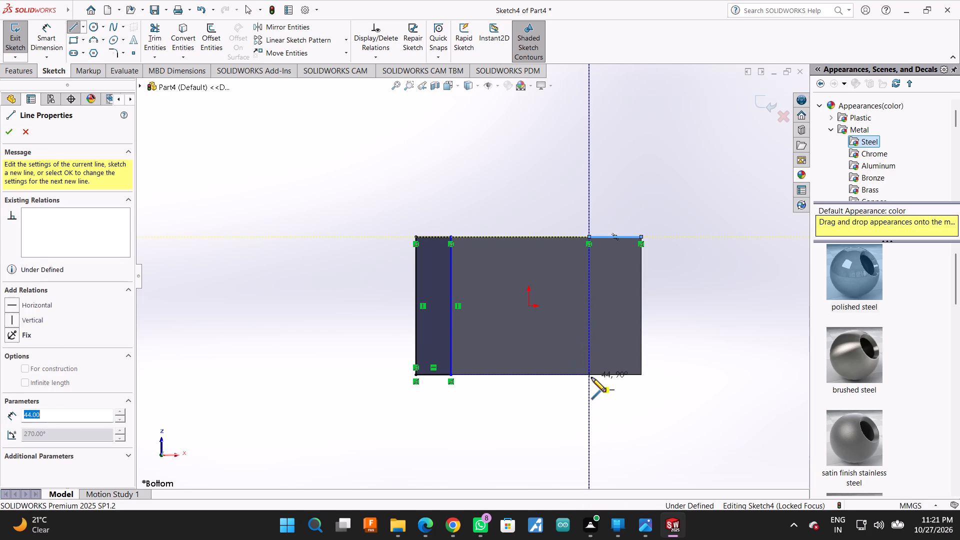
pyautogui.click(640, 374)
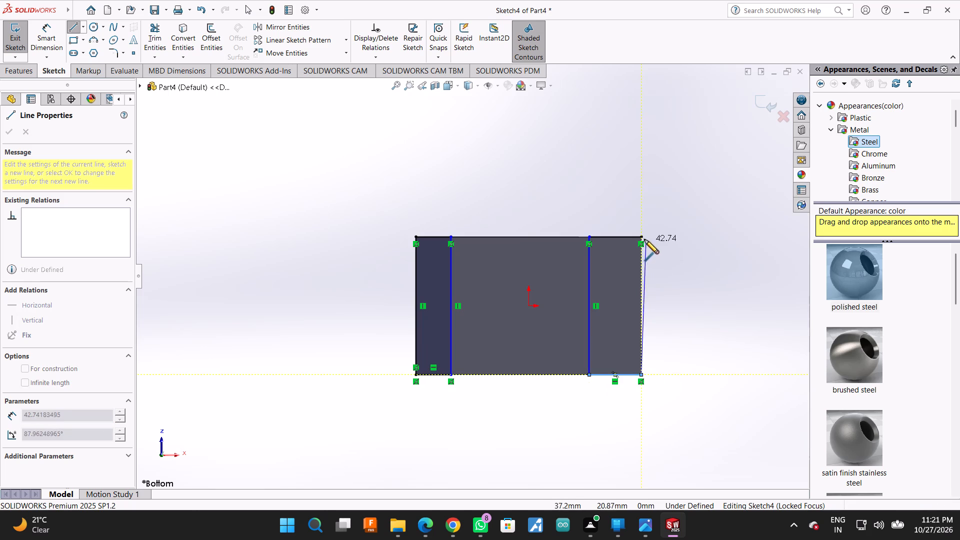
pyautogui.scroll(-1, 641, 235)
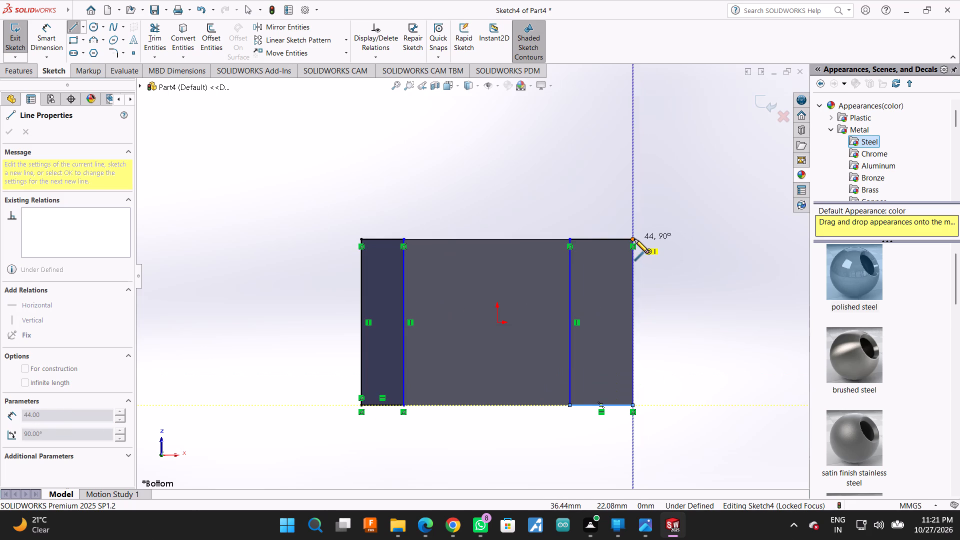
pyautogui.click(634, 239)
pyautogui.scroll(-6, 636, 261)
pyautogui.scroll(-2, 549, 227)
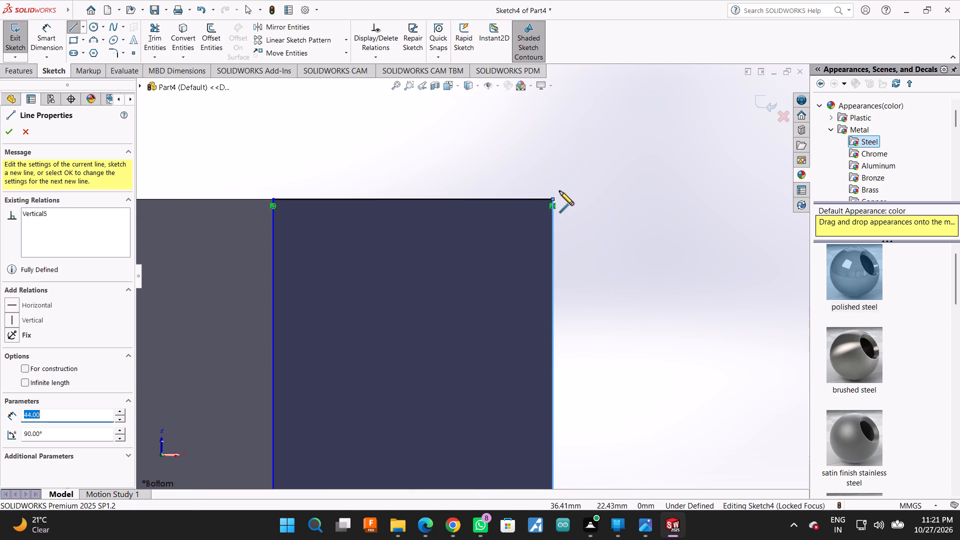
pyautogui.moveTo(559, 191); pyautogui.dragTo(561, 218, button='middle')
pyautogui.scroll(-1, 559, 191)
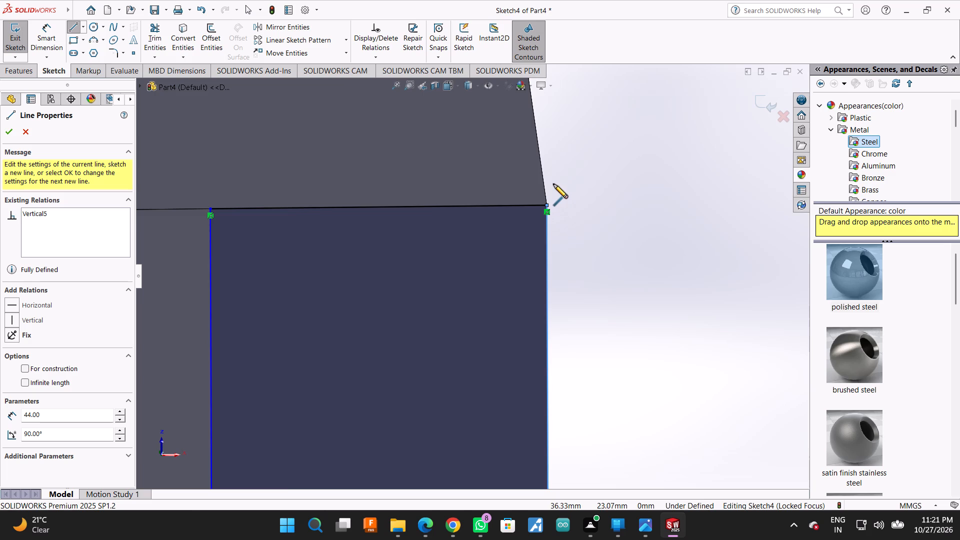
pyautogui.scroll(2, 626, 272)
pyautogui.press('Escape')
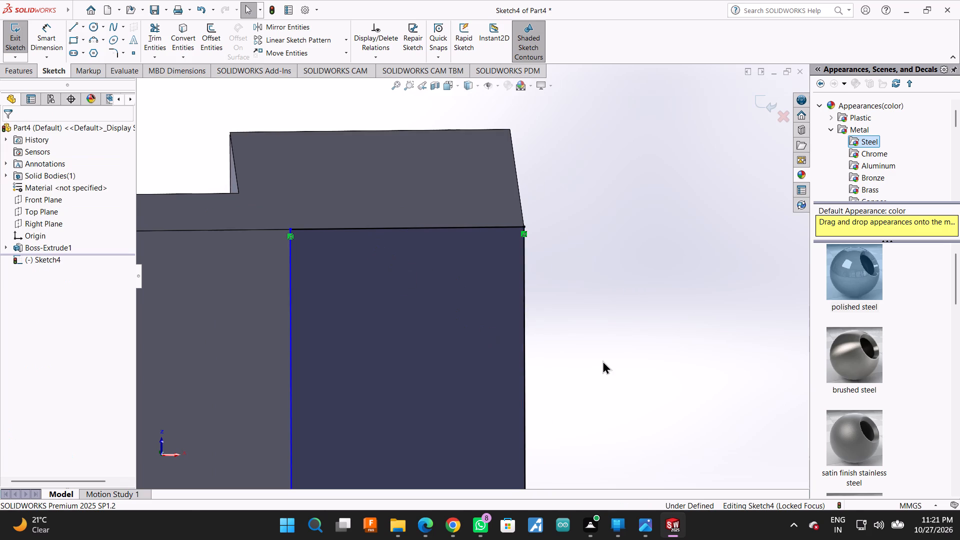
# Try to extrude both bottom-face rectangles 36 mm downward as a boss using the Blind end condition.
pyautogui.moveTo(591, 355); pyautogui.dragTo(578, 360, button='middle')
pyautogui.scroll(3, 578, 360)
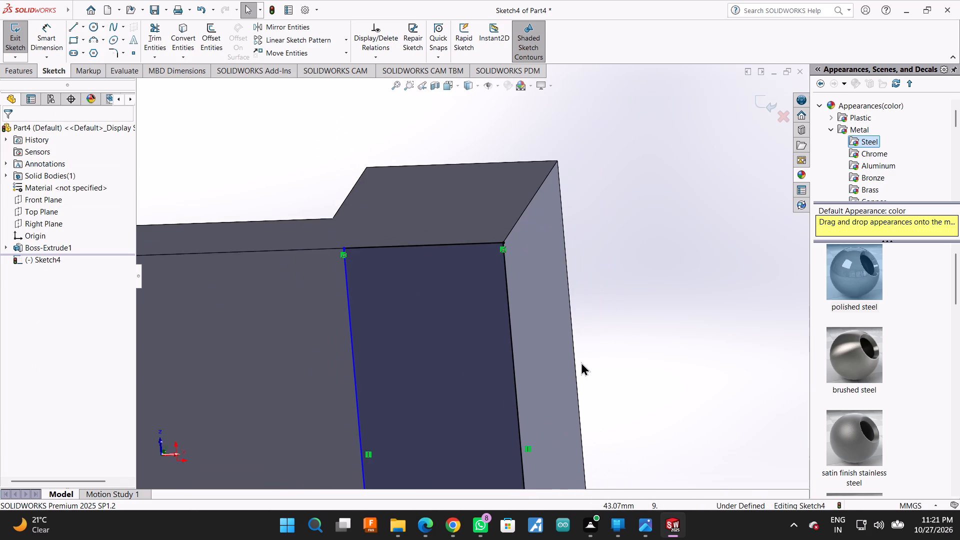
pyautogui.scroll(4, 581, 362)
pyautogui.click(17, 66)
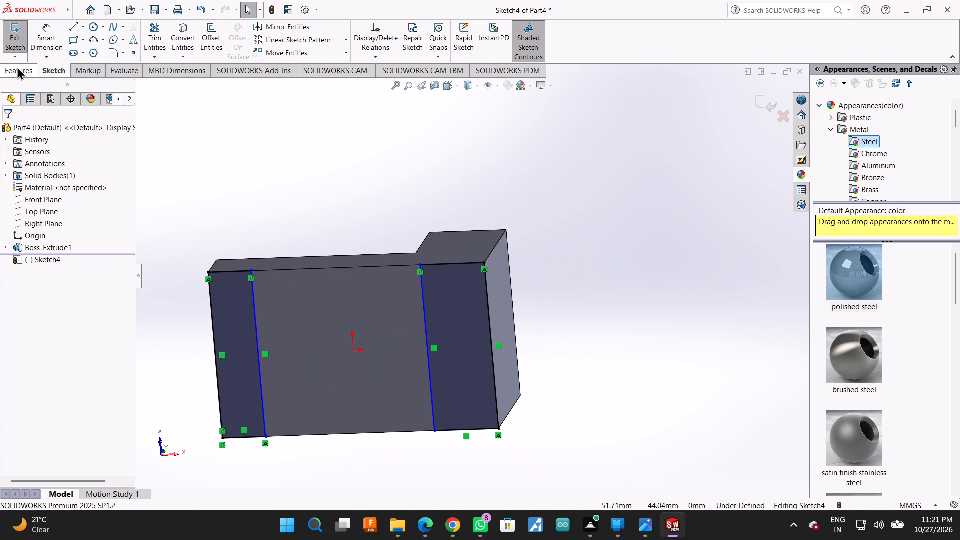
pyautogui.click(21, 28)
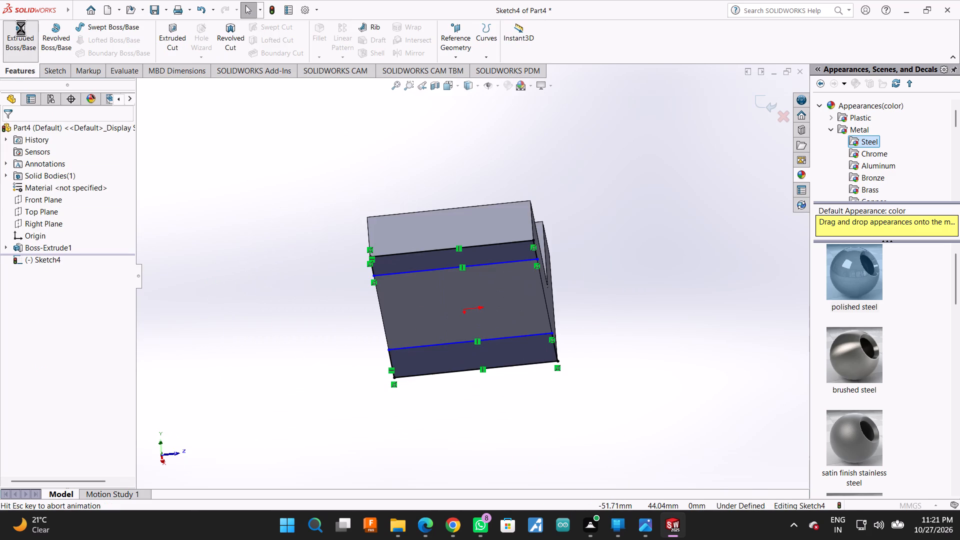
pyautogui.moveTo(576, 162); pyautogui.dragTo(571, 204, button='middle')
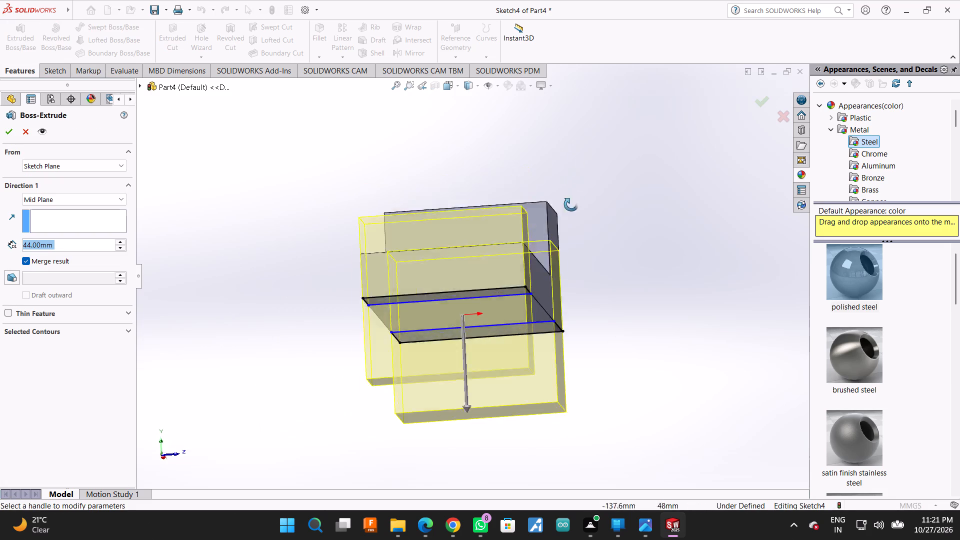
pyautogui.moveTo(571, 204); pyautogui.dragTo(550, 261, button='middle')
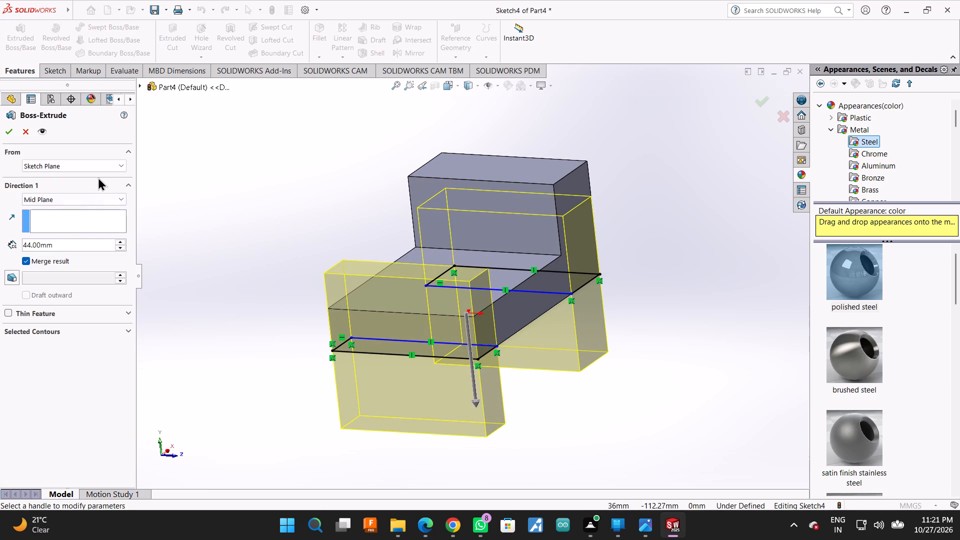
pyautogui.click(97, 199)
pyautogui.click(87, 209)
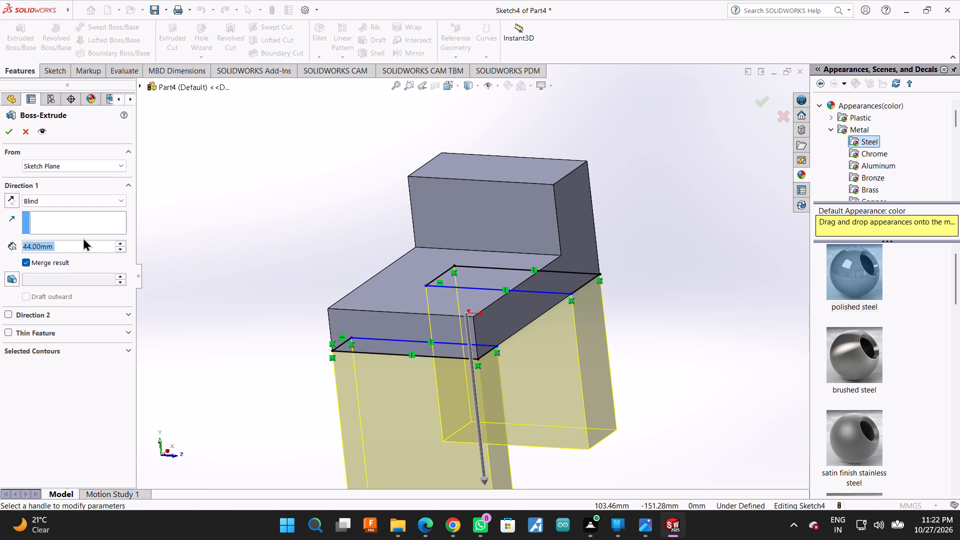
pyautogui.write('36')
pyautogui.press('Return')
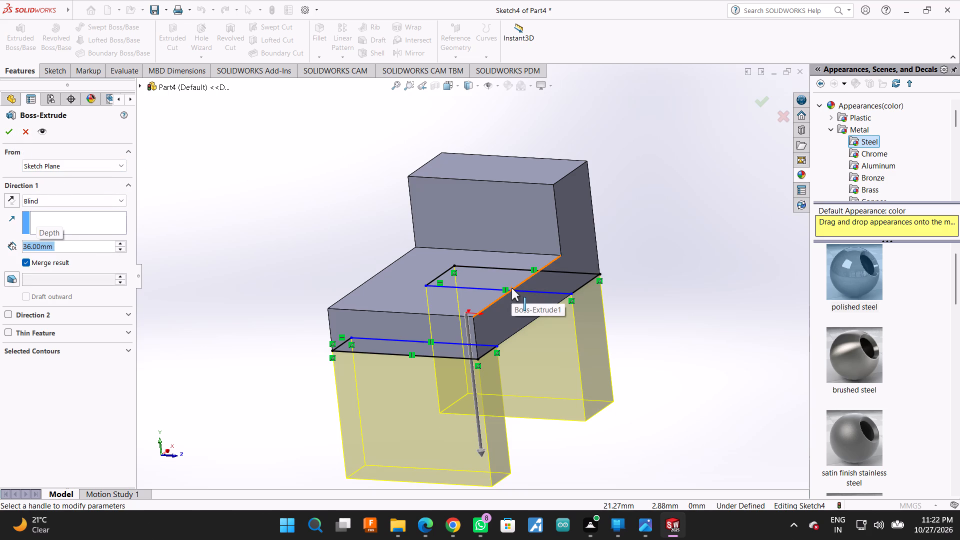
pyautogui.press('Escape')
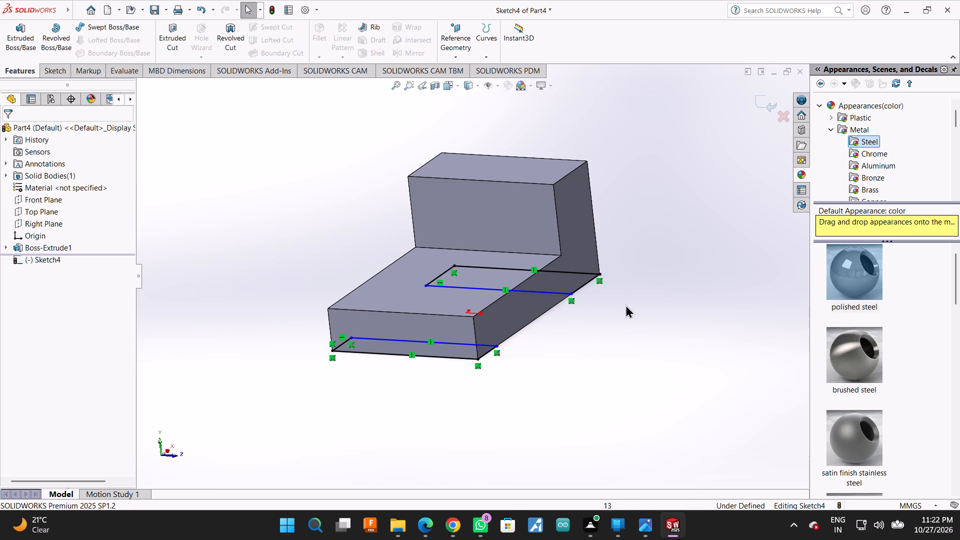
# Undo all the rectangle lines drawn in the bottom-face sketch.
pyautogui.hotkey('ctrl', 'z')
pyautogui.hotkey('ctrl', 'z')
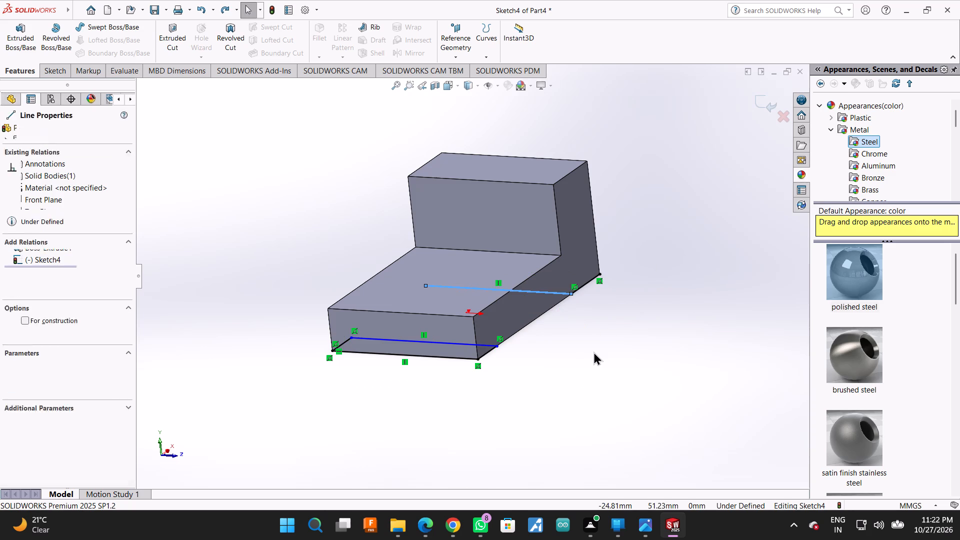
pyautogui.hotkey('ctrl', 'z')
pyautogui.hotkey('ctrl', 'z')
pyautogui.hotkey('ctrl', 'z')
pyautogui.hotkey('ctrl', 'z')
pyautogui.hotkey('ctrl', 'z')
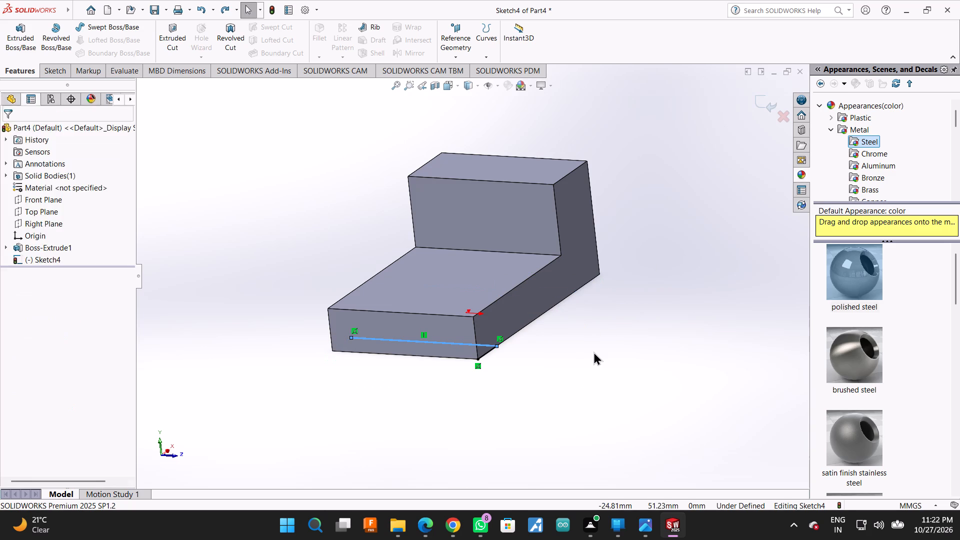
pyautogui.moveTo(593, 351); pyautogui.dragTo(559, 334, button='middle')
pyautogui.hotkey('ctrl', 'z')
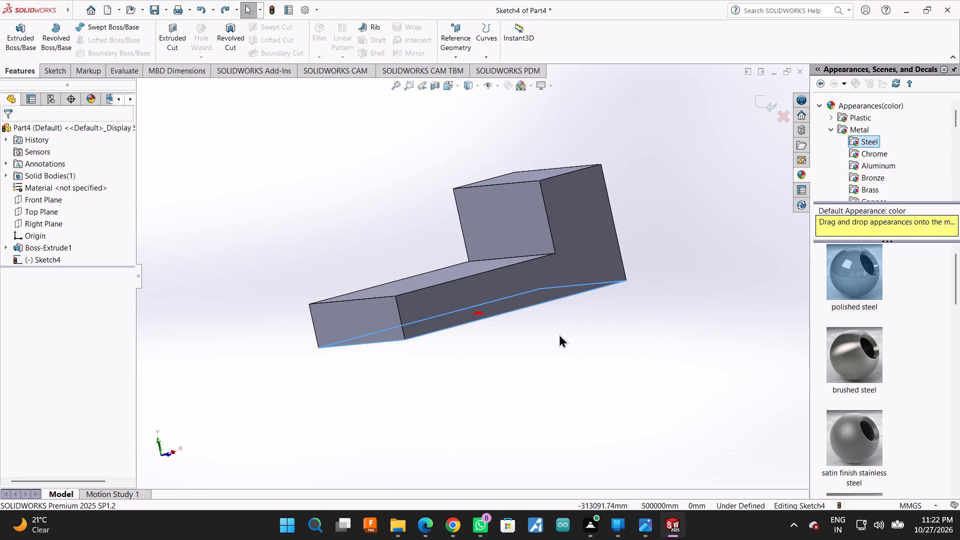
# Exit the emptied sketch and start a new sketch on the bottom face of the bracket's base.
pyautogui.moveTo(559, 334); pyautogui.dragTo(532, 276, button='middle')
pyautogui.rightClick(530, 281)
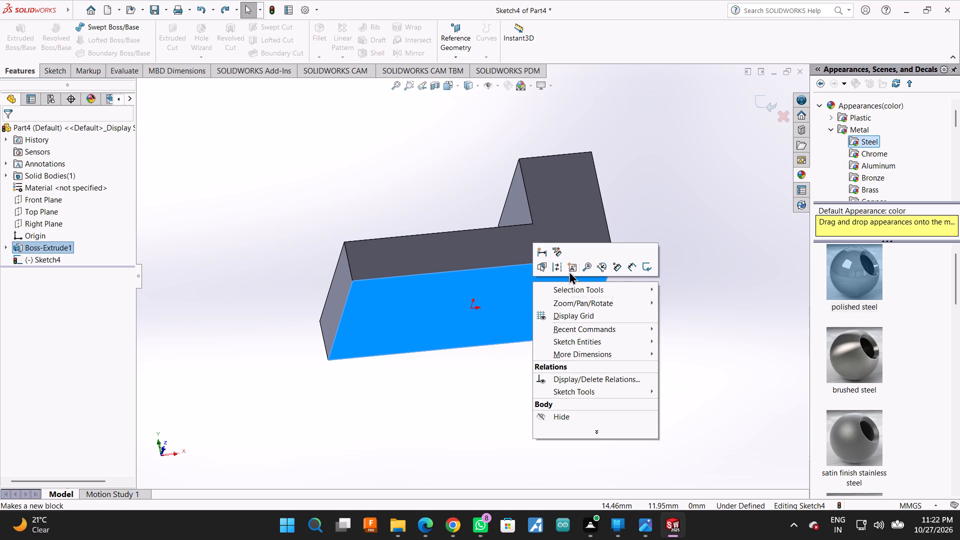
pyautogui.click(698, 206)
pyautogui.press('Escape')
pyautogui.press('`')
pyautogui.click(766, 99)
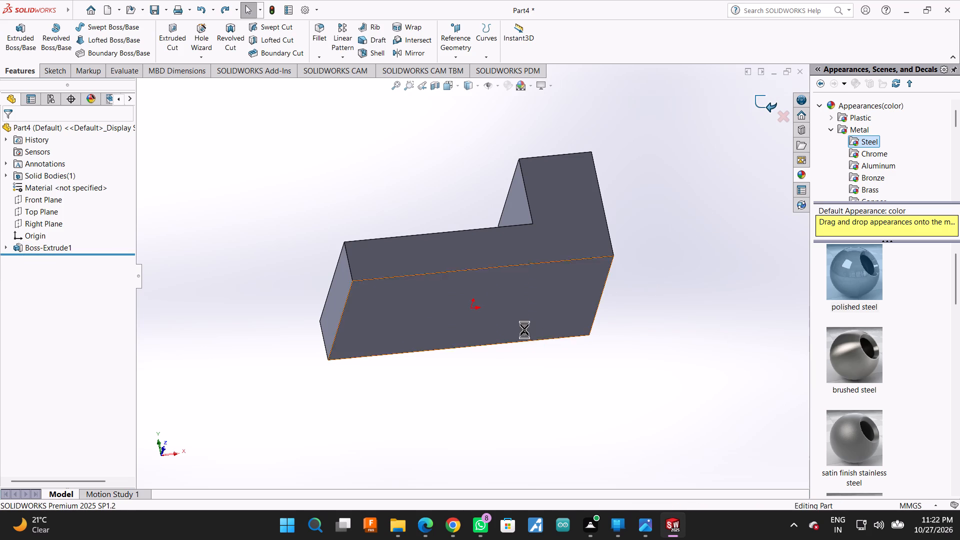
pyautogui.click(518, 311)
pyautogui.click(558, 285)
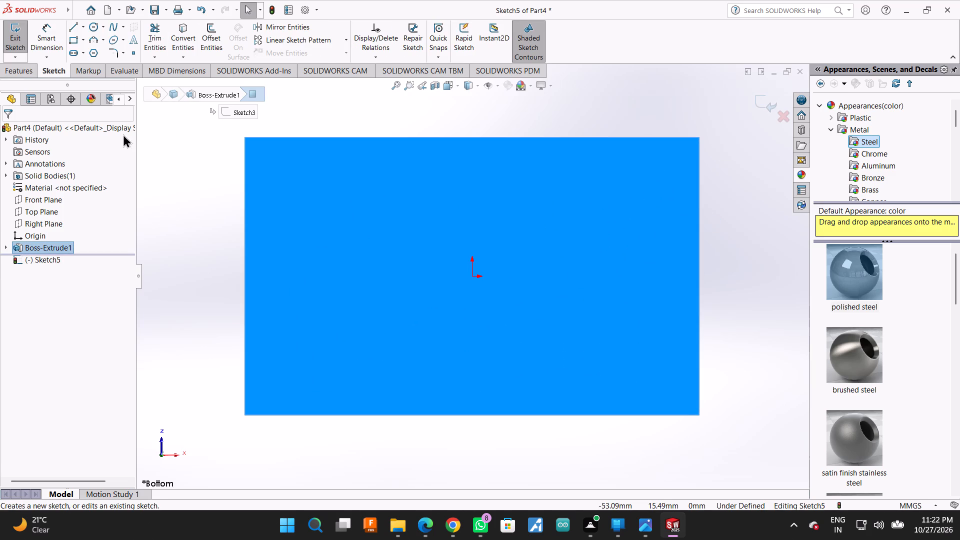
# Draw a closed rectangle of lines, about 11.35 mm by 44 mm, across the bottom face along the base's free end.
pyautogui.click(71, 30)
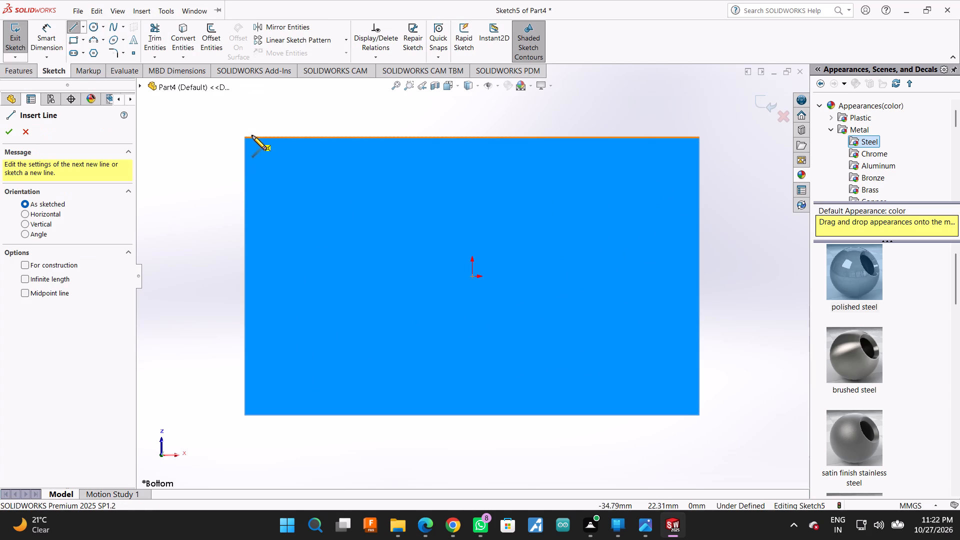
pyautogui.click(244, 137)
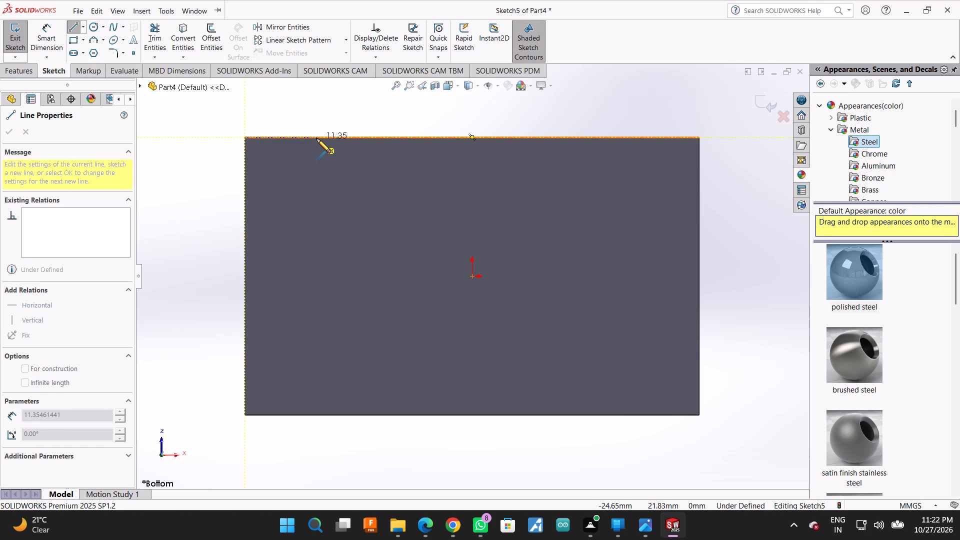
pyautogui.click(316, 138)
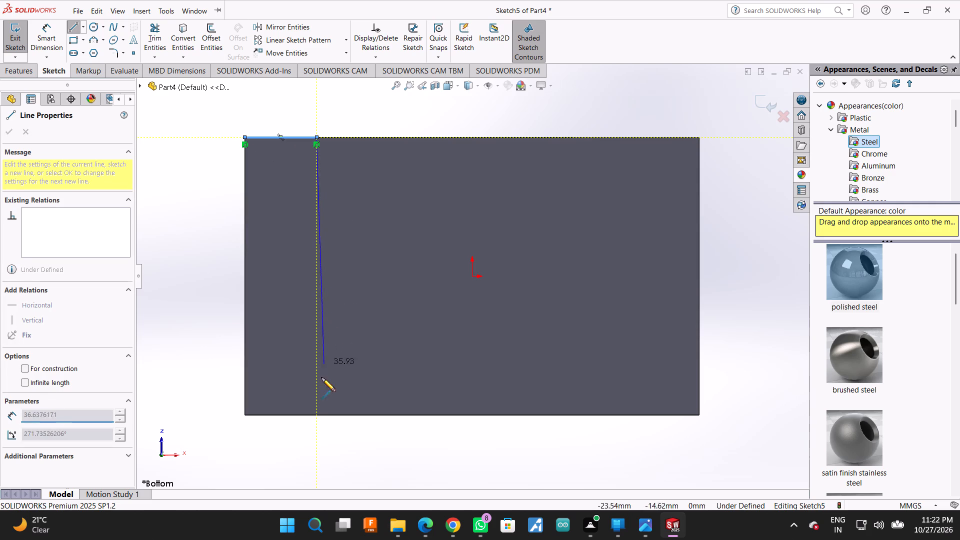
pyautogui.click(315, 415)
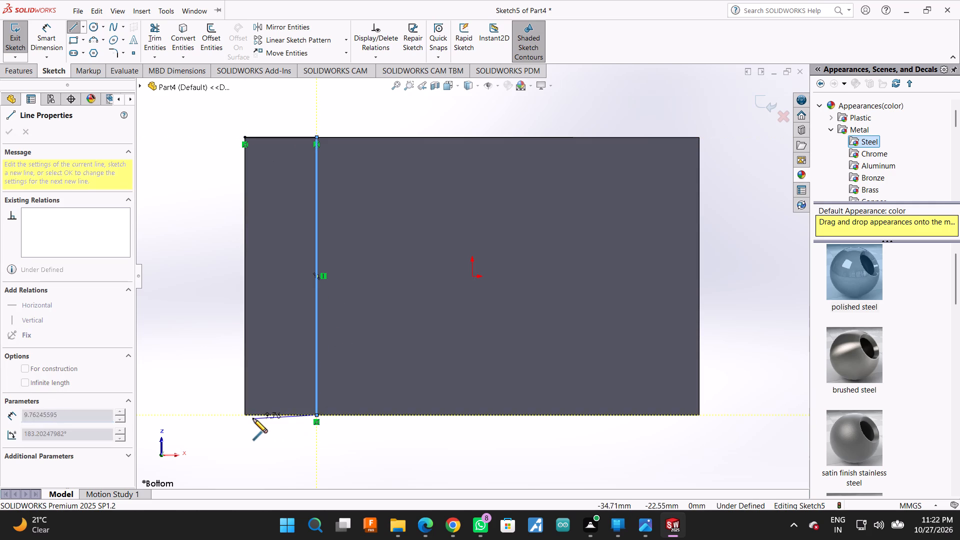
pyautogui.click(245, 415)
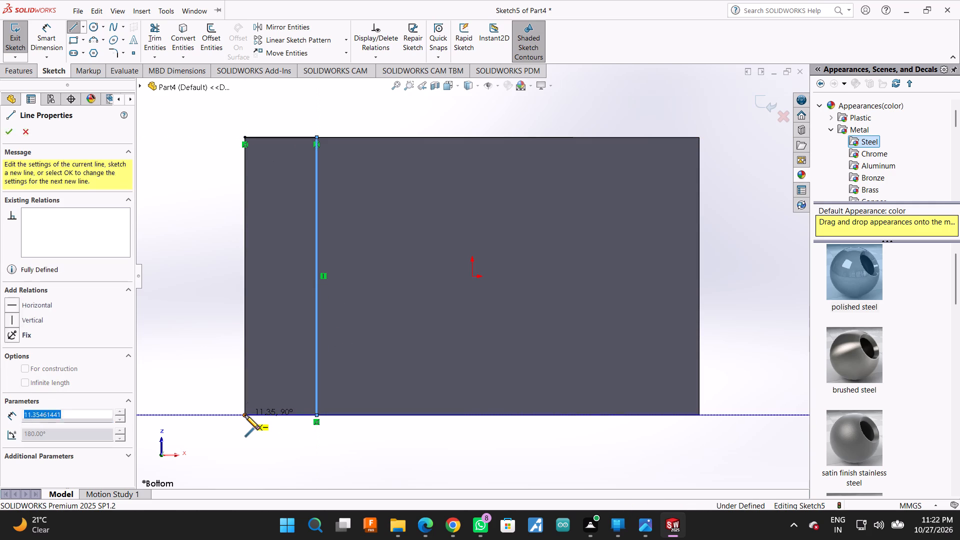
pyautogui.click(243, 140)
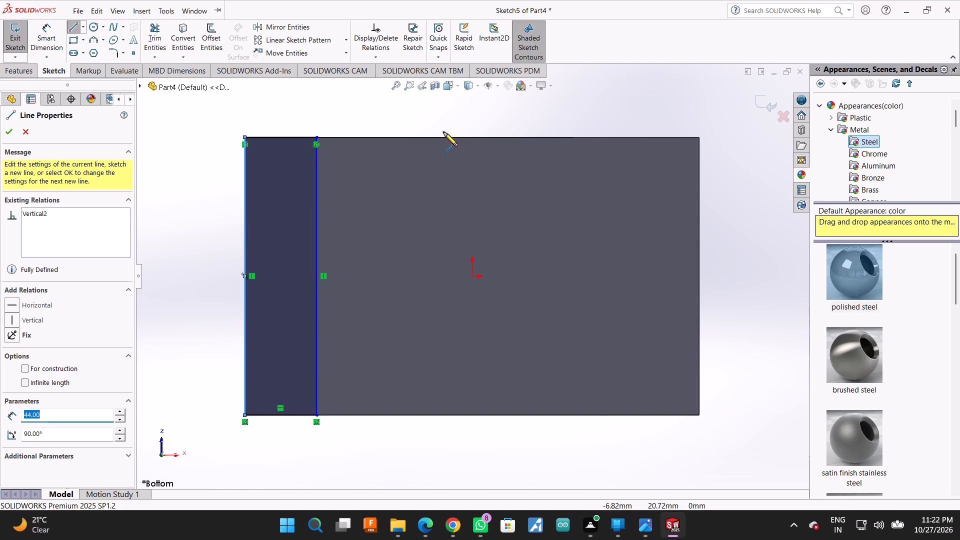
# Draw a second closed rectangle of lines, about 13.81 mm by 44 mm, across the bottom face along the end opposite the first rectangle.
pyautogui.click(696, 138)
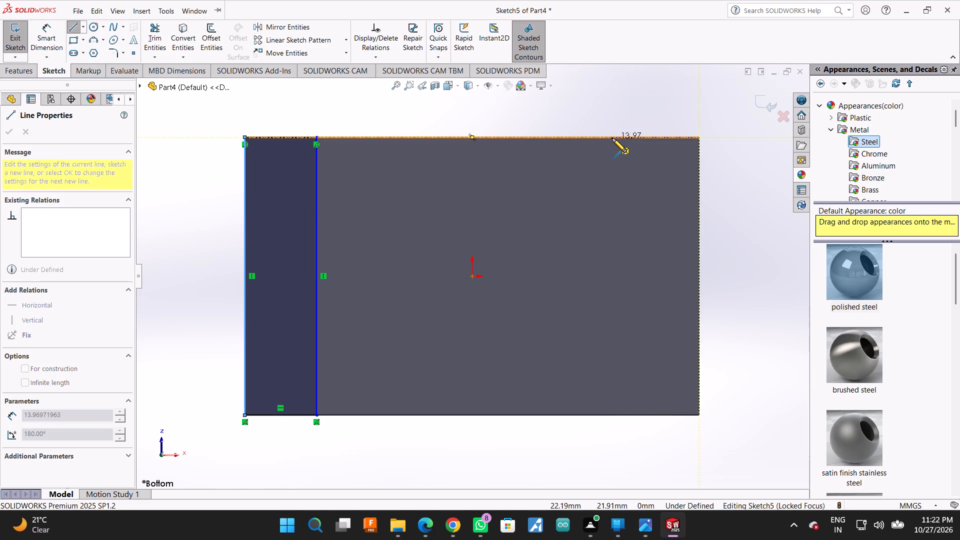
pyautogui.click(612, 138)
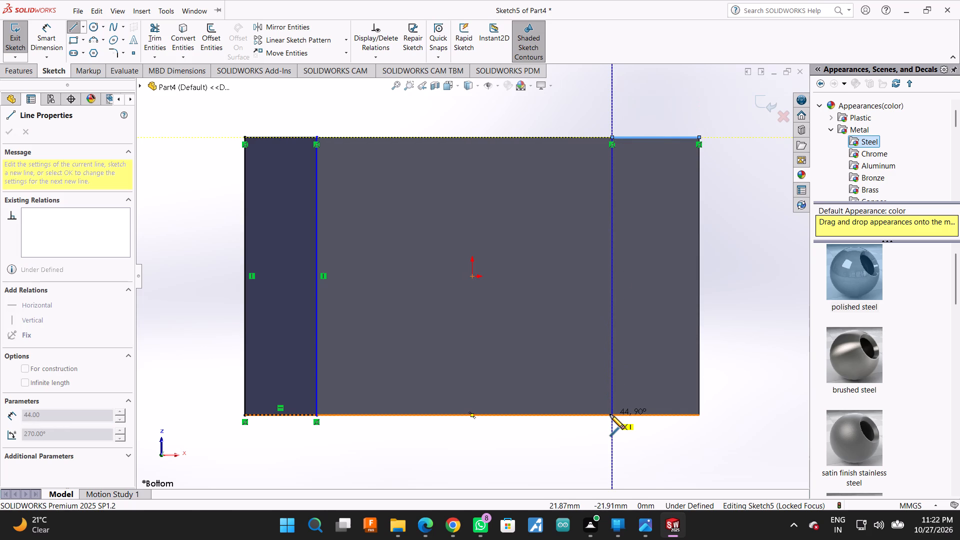
pyautogui.click(610, 414)
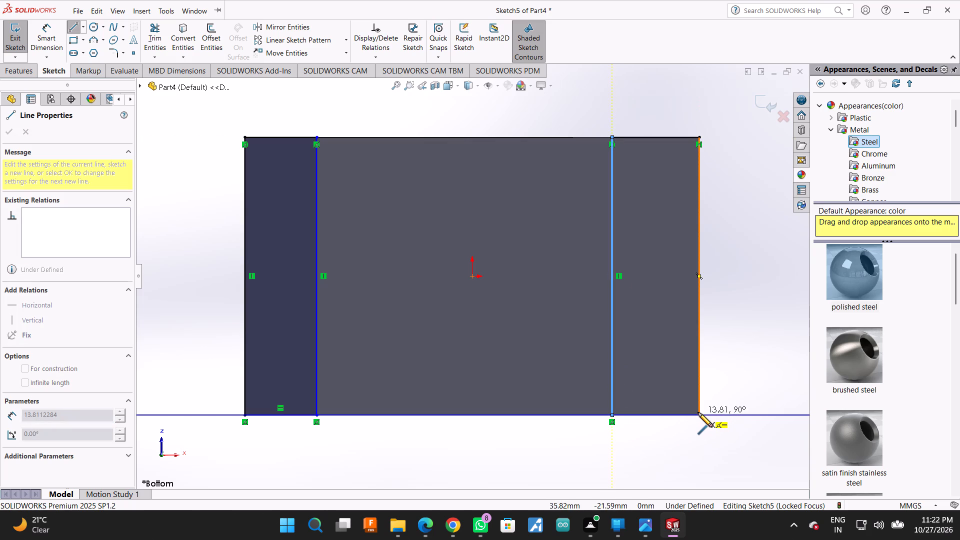
pyautogui.click(698, 412)
pyautogui.click(700, 136)
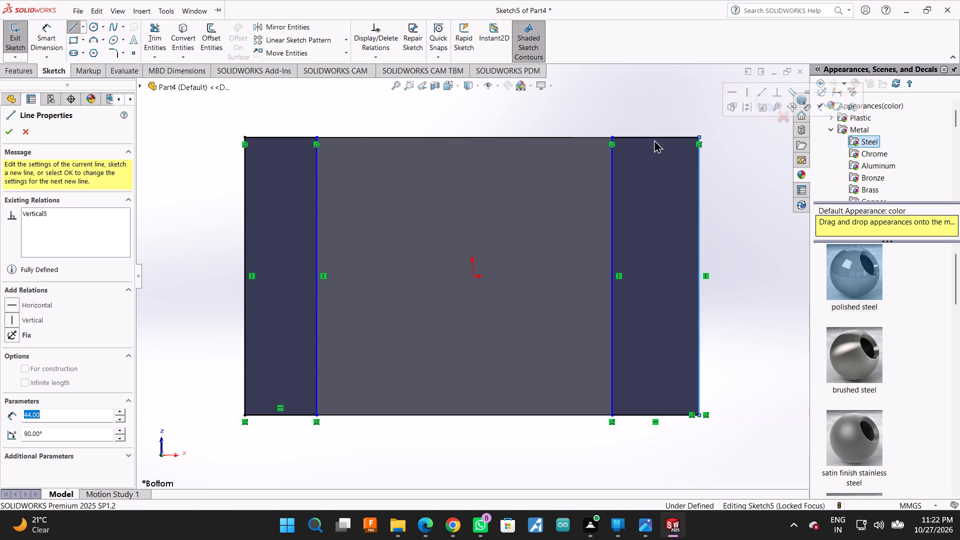
pyautogui.click(12, 127)
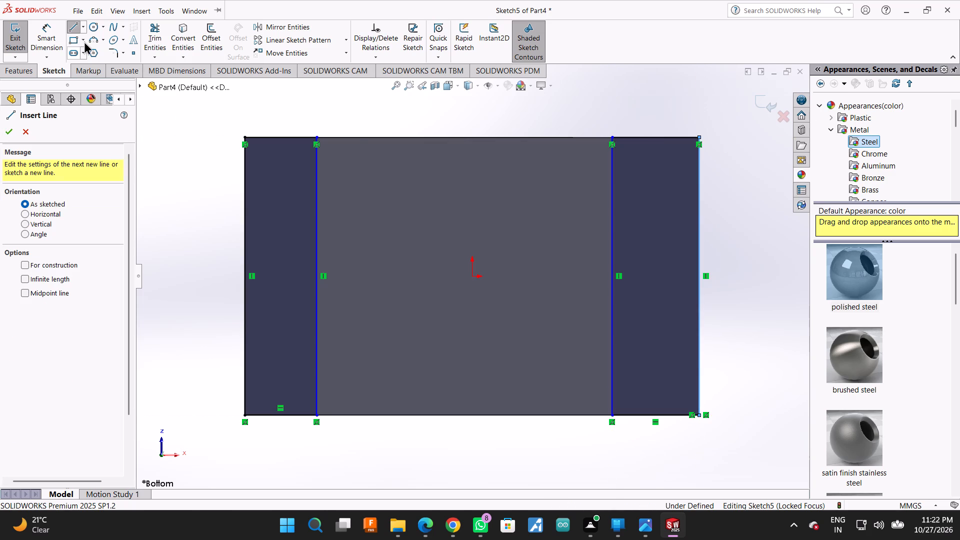
pyautogui.click(8, 137)
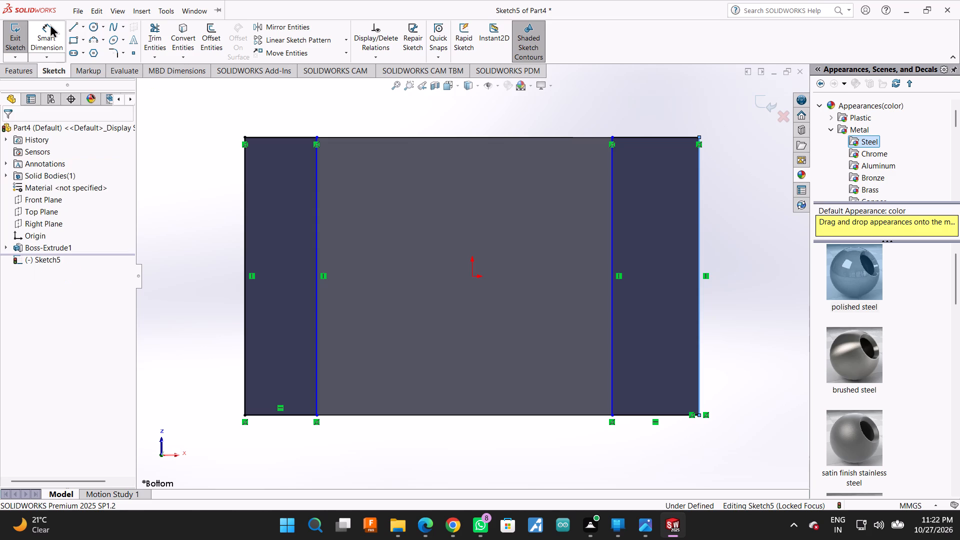
# Dimension the widths of both bottom-face rectangles to 20 mm each.
pyautogui.click(50, 24)
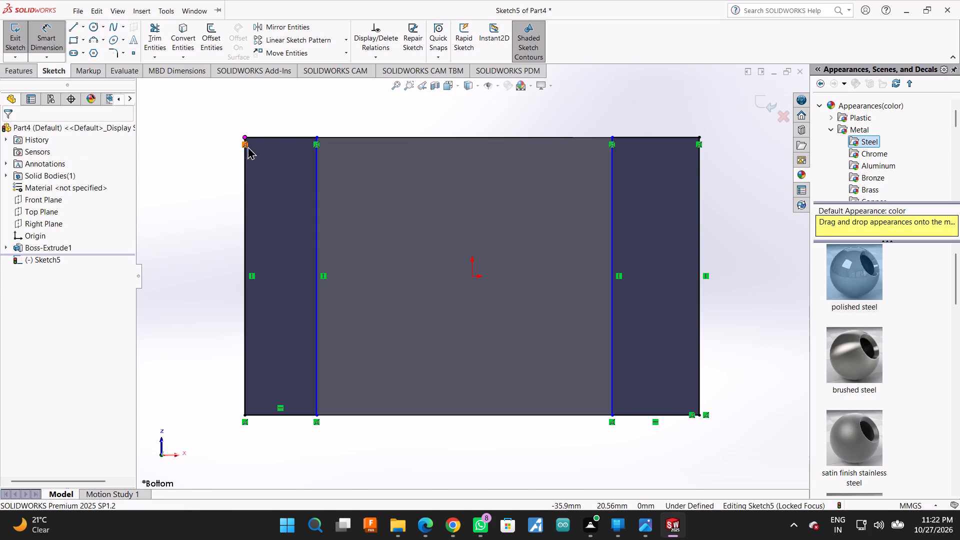
pyautogui.click(263, 136)
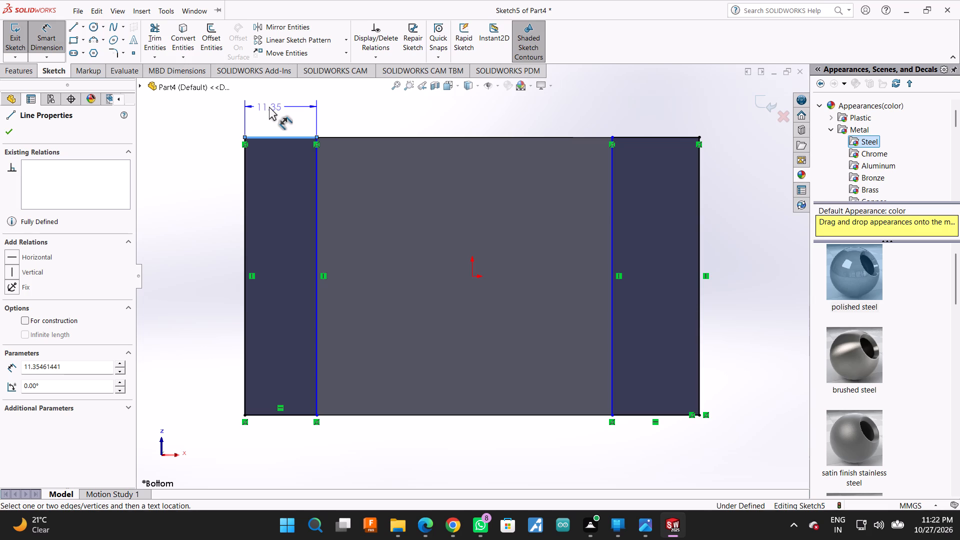
pyautogui.click(269, 106)
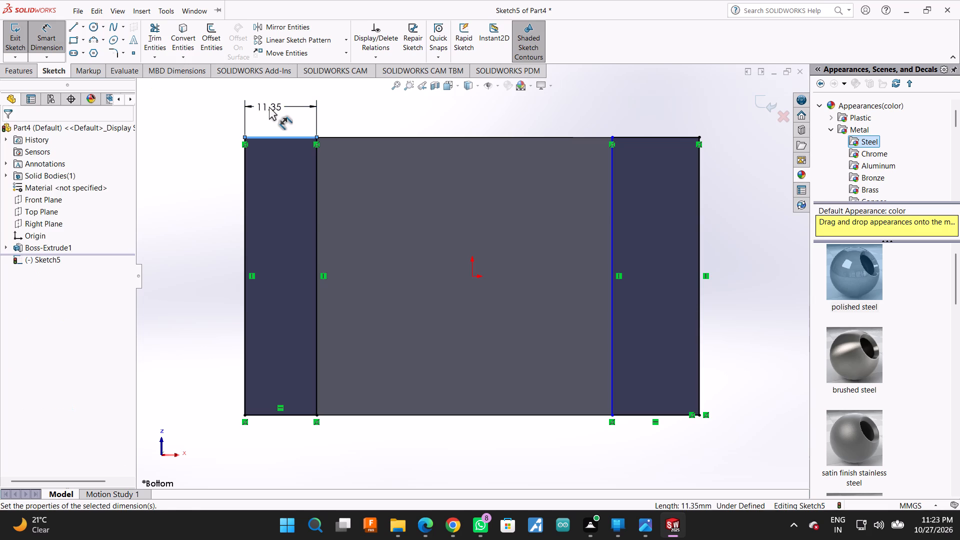
pyautogui.write('20')
pyautogui.press('Return')
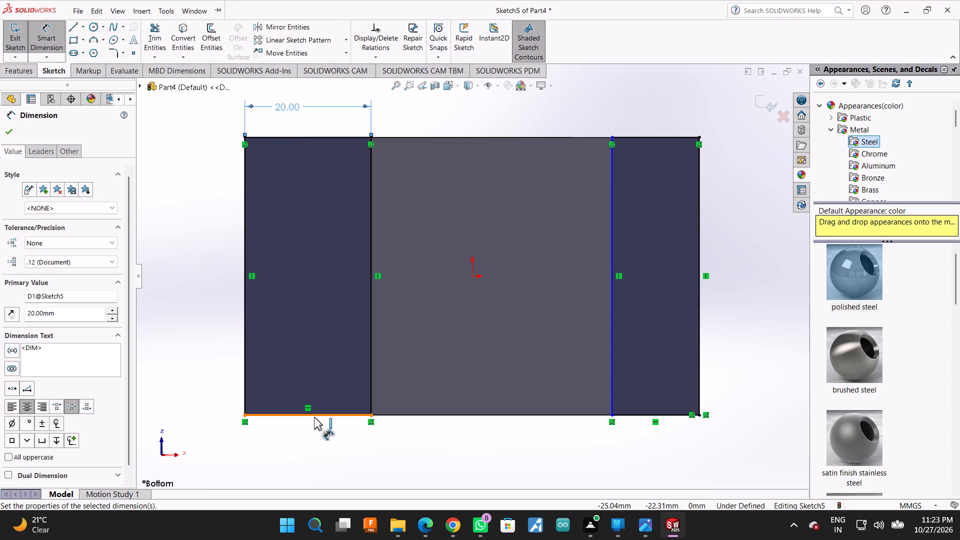
pyautogui.click(670, 135)
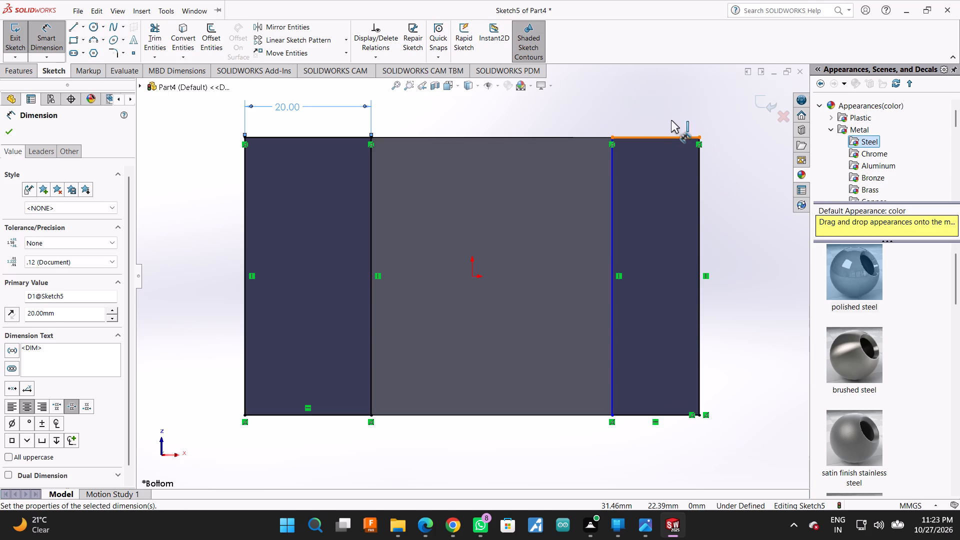
pyautogui.click(669, 93)
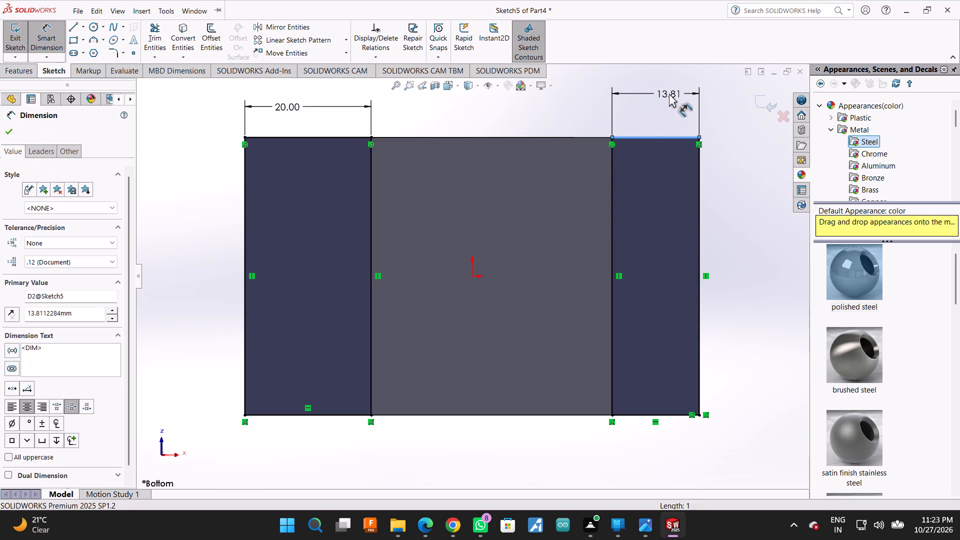
pyautogui.write('20')
pyautogui.press('Return')
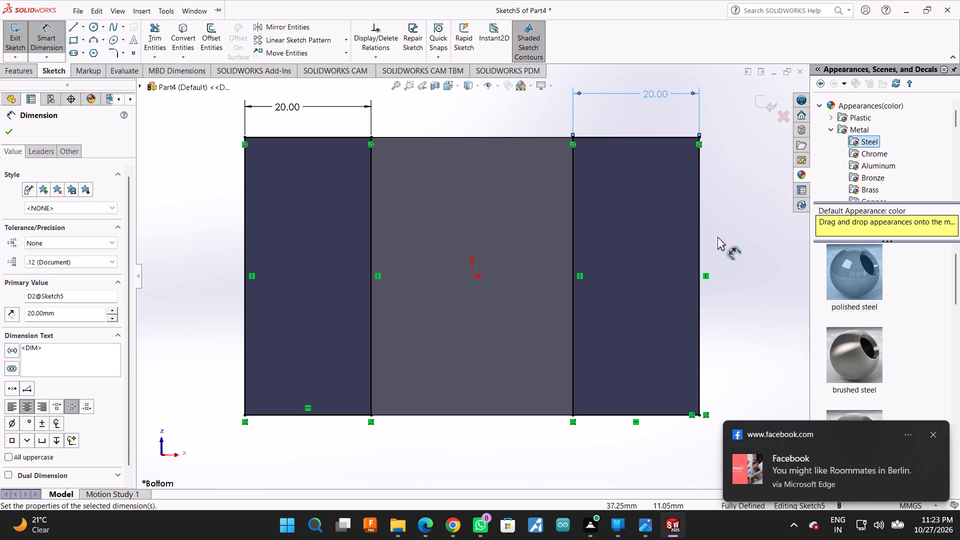
pyautogui.click(935, 432)
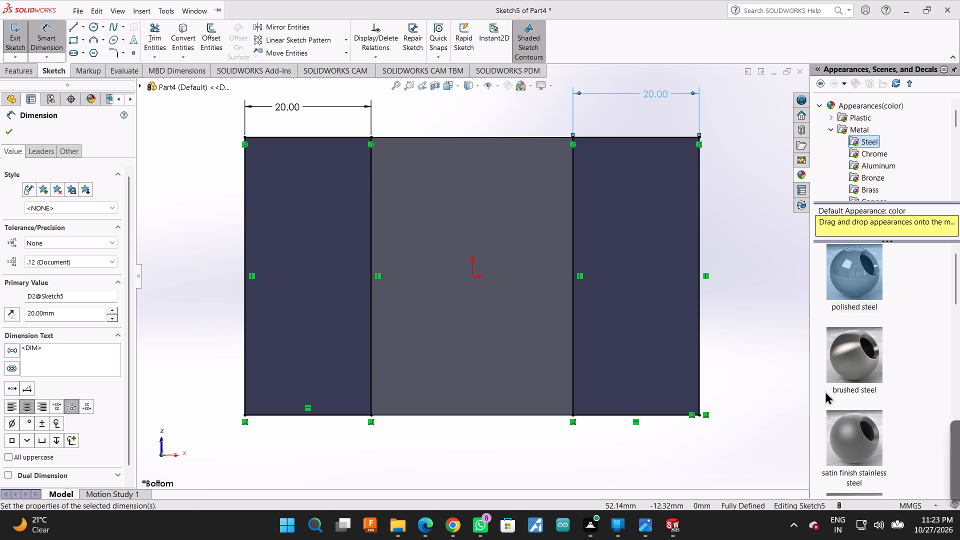
pyautogui.click(8, 125)
# Extrude both bottom-face rectangles 48 mm downward as a Blind boss merged with the bracket.
pyautogui.click(16, 82)
pyautogui.click(22, 72)
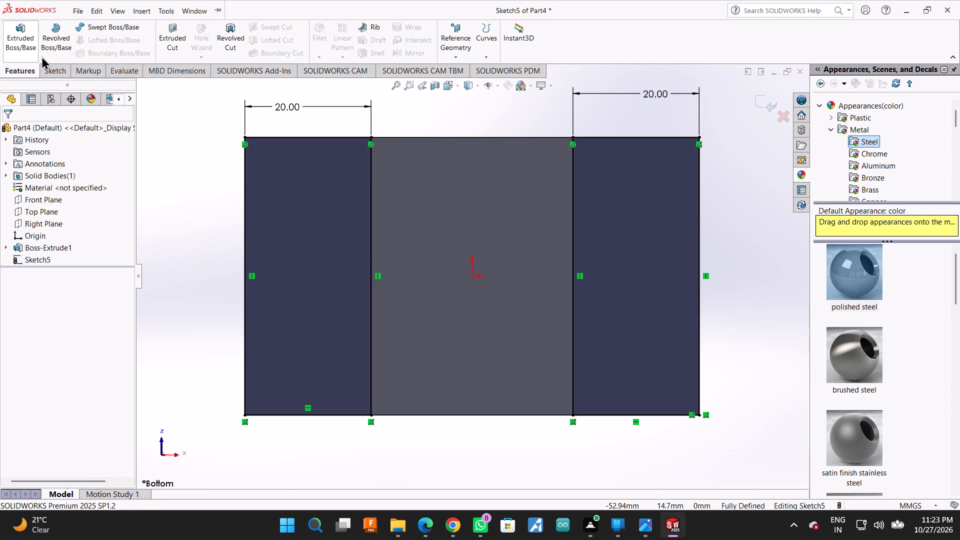
pyautogui.click(33, 27)
pyautogui.scroll(2, 187, 445)
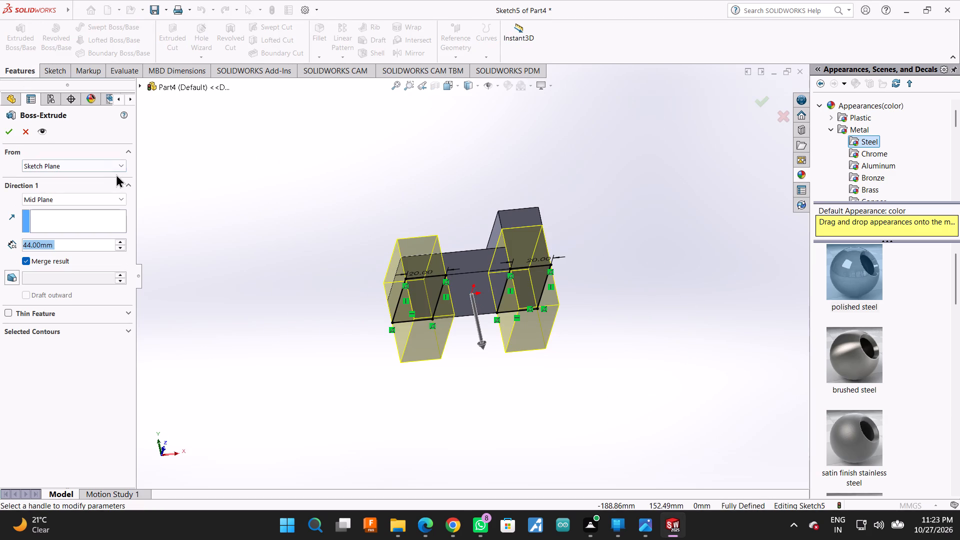
pyautogui.click(98, 201)
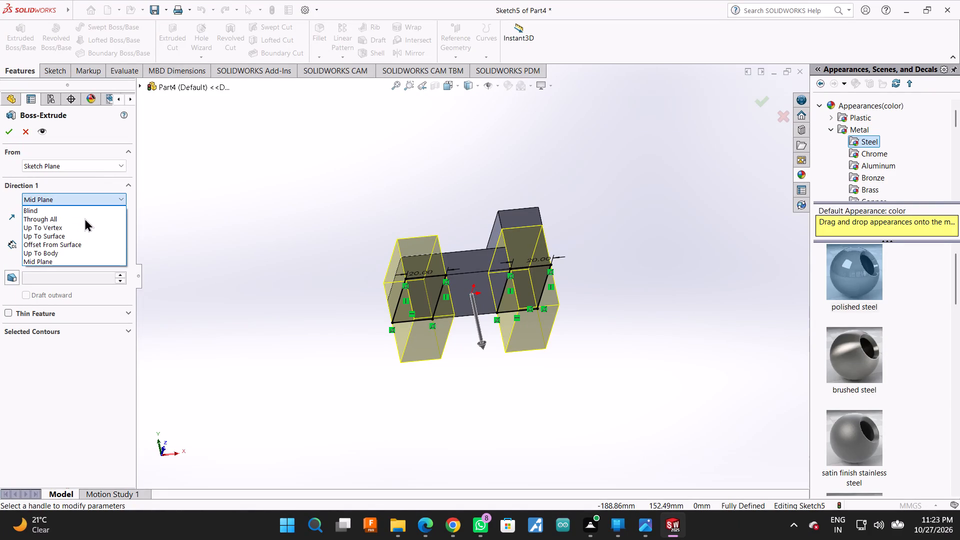
pyautogui.click(86, 212)
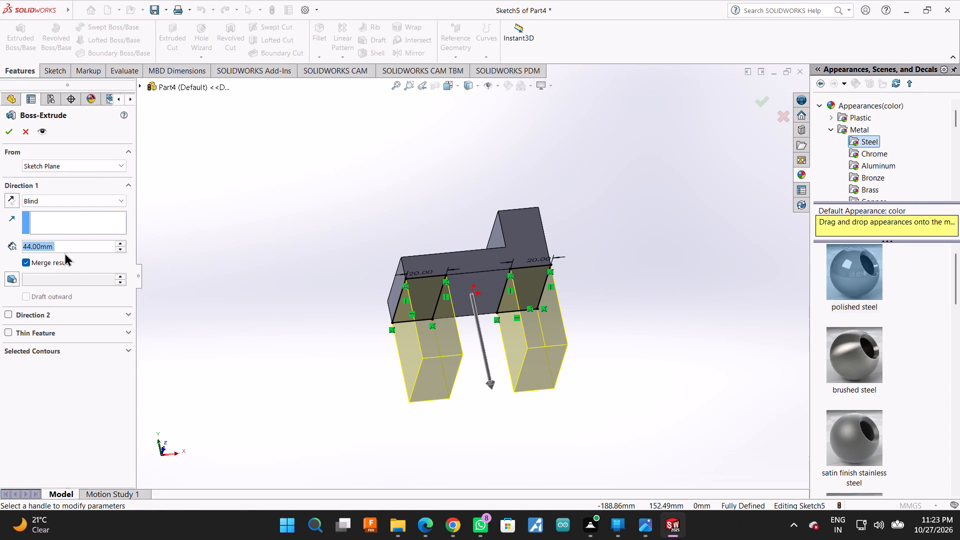
pyautogui.write('36')
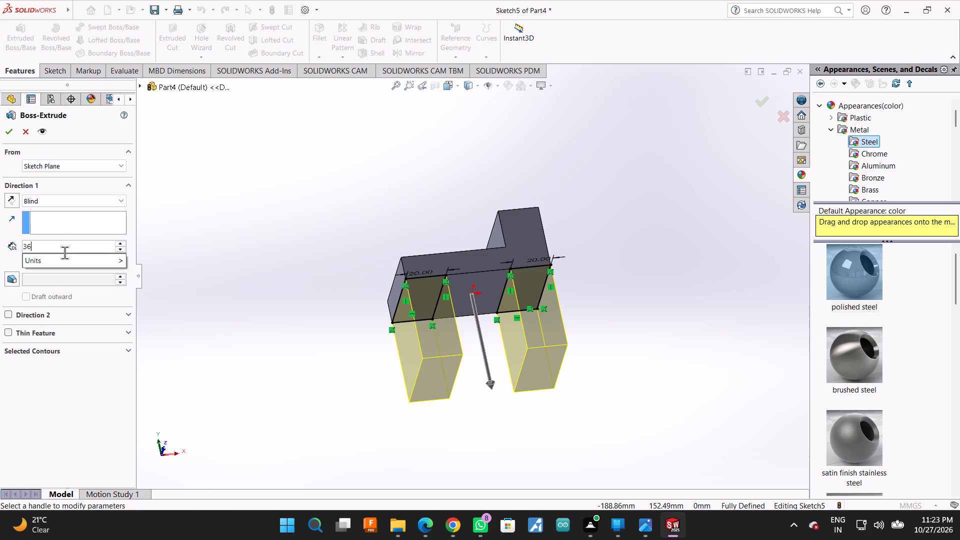
pyautogui.press('Return')
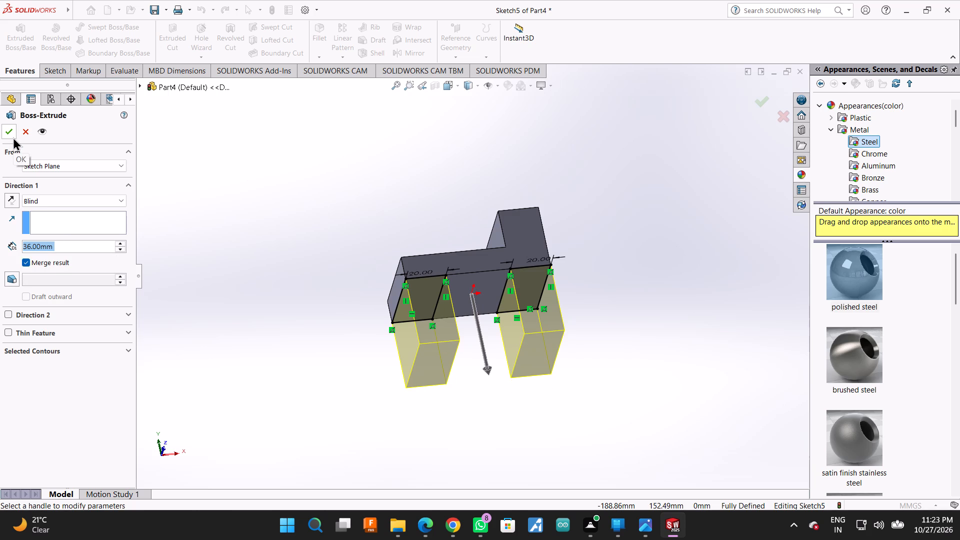
pyautogui.doubleClick(63, 247)
pyautogui.write('48')
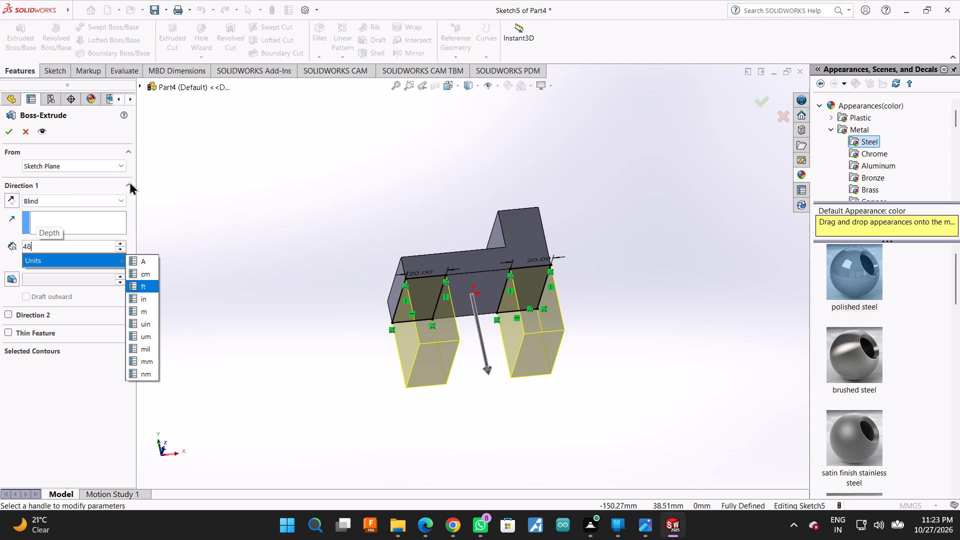
pyautogui.click(126, 127)
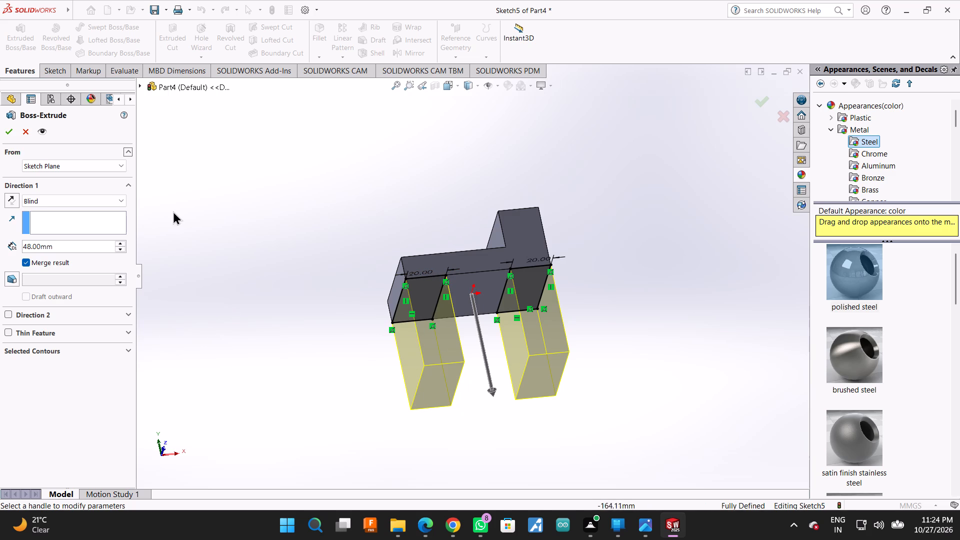
pyautogui.click(9, 126)
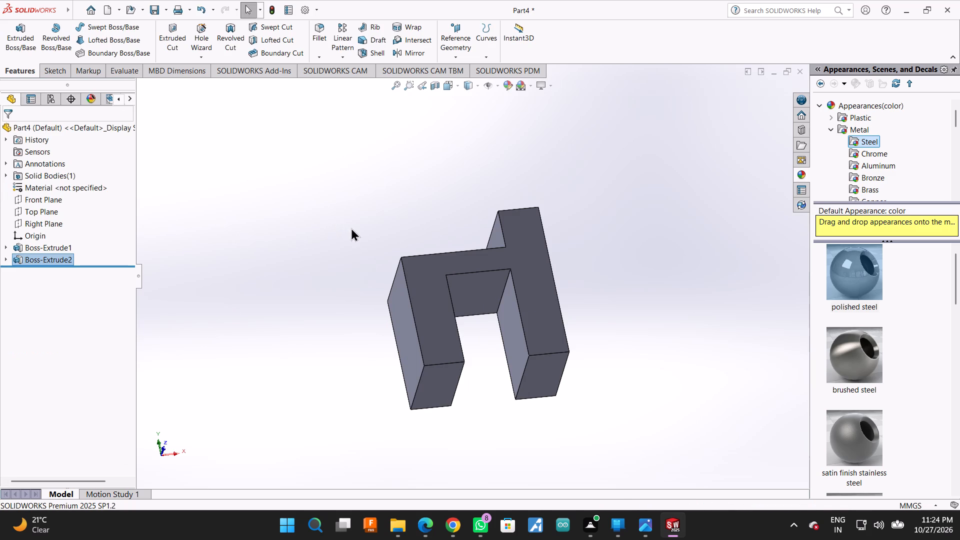
# Start a sketch on the outer face of the base's free end and draw a 22 mm radius circle centred on the bottom edge's midpoint.
pyautogui.moveTo(380, 244); pyautogui.dragTo(544, 297, button='middle')
pyautogui.moveTo(587, 226); pyautogui.dragTo(541, 201, button='middle')
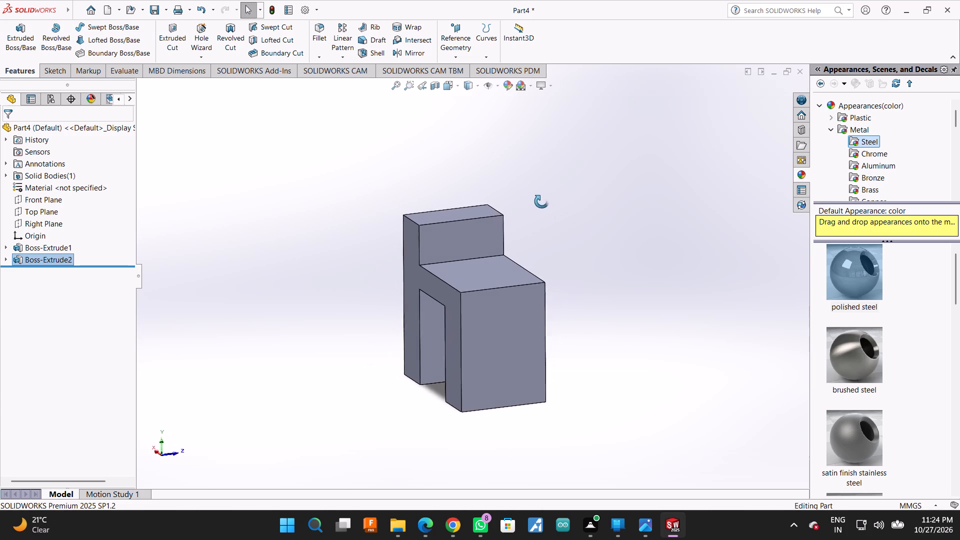
pyautogui.moveTo(541, 201); pyautogui.dragTo(539, 200, button='middle')
pyautogui.click(484, 359)
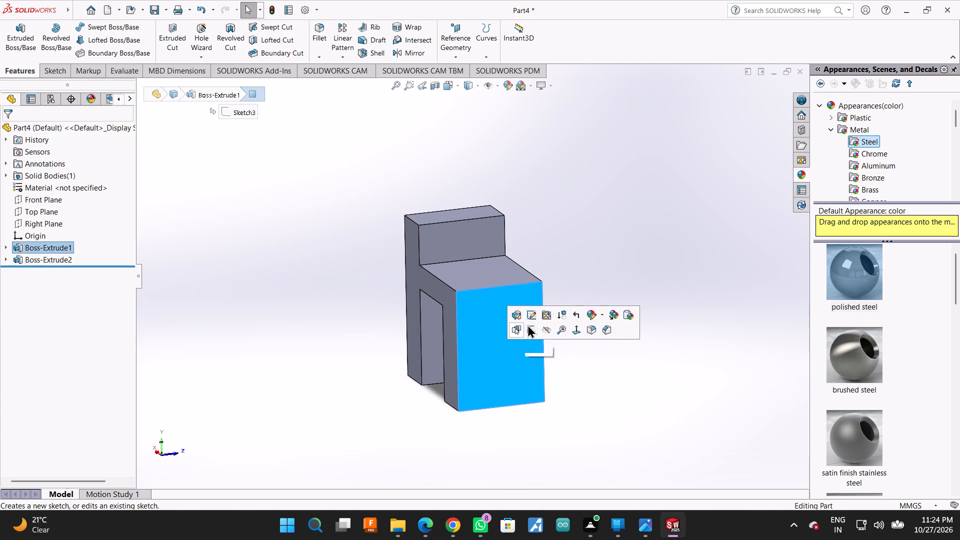
pyautogui.click(527, 324)
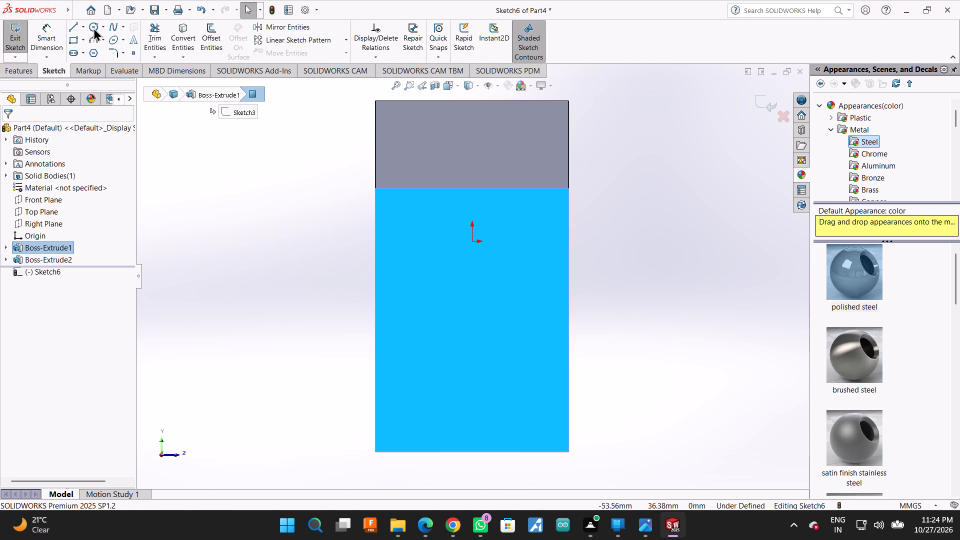
pyautogui.click(93, 27)
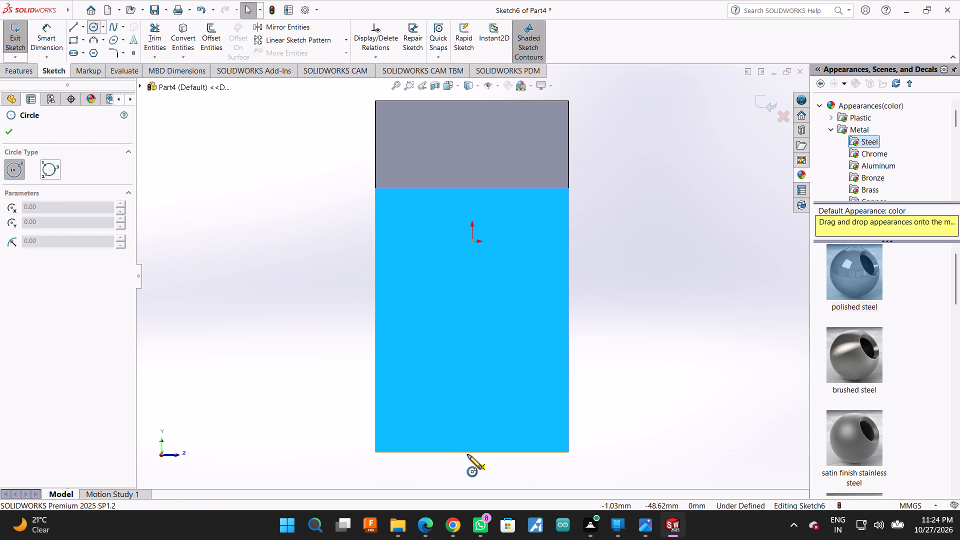
pyautogui.click(470, 450)
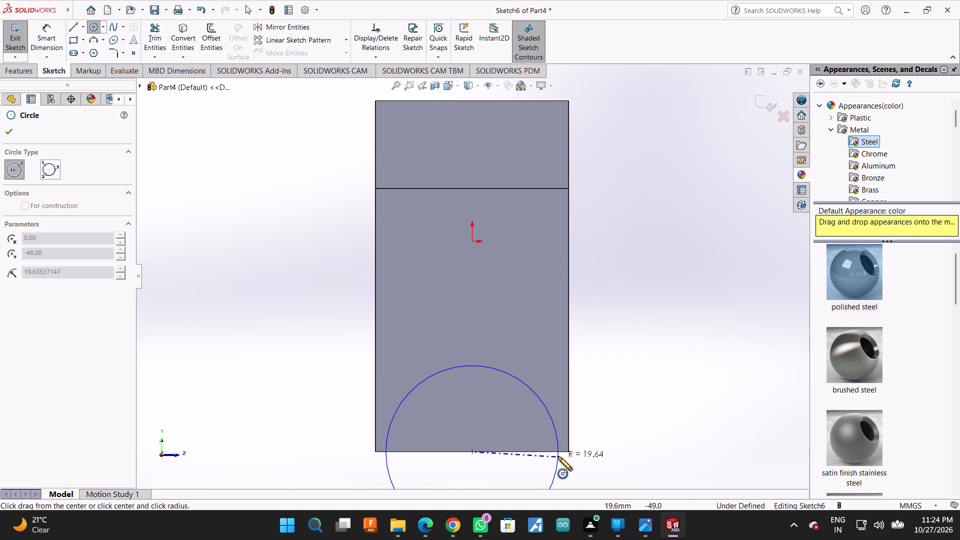
pyautogui.click(571, 450)
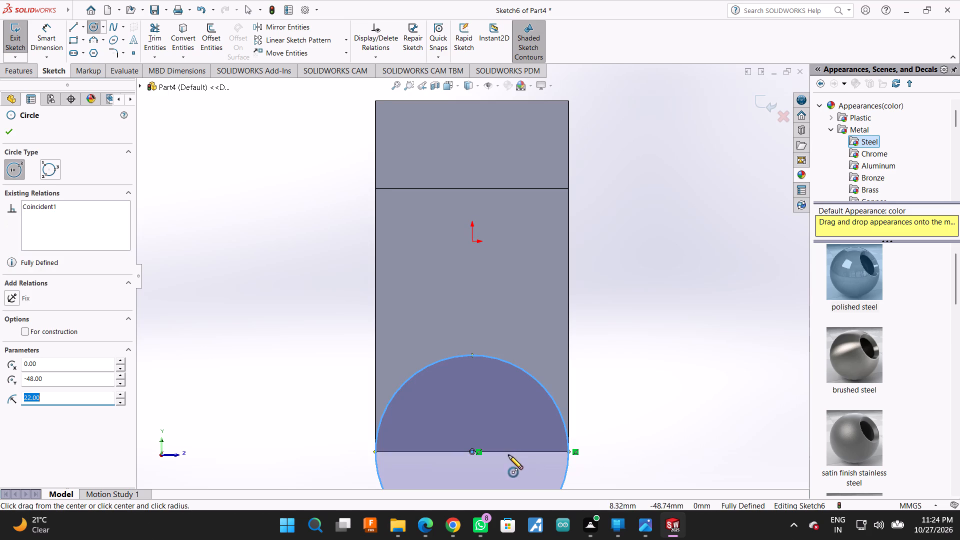
# Draw a smaller concentric circle inside the first and dimension its diameter to 22 mm.
pyautogui.click(472, 452)
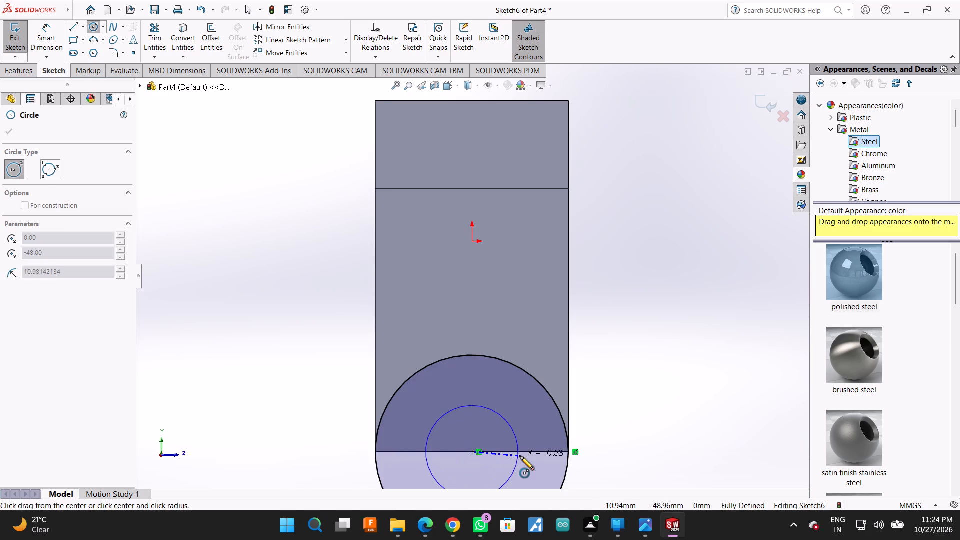
pyautogui.click(520, 456)
pyautogui.click(57, 36)
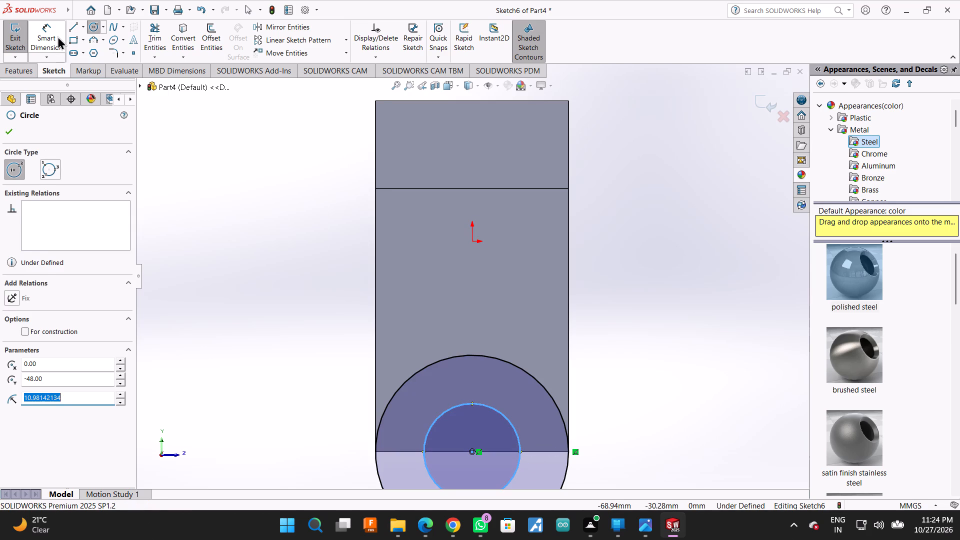
pyautogui.click(464, 404)
pyautogui.click(293, 350)
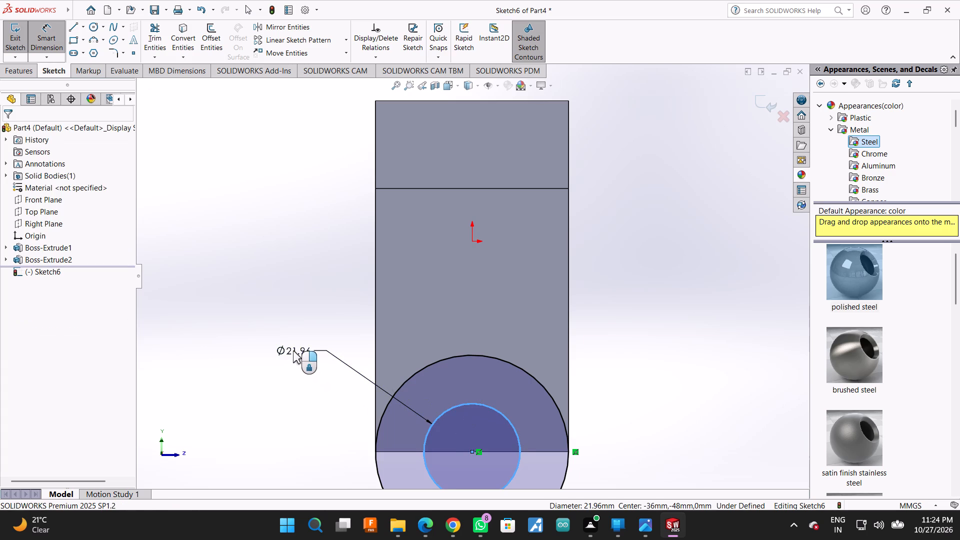
pyautogui.write('22')
pyautogui.press('Return')
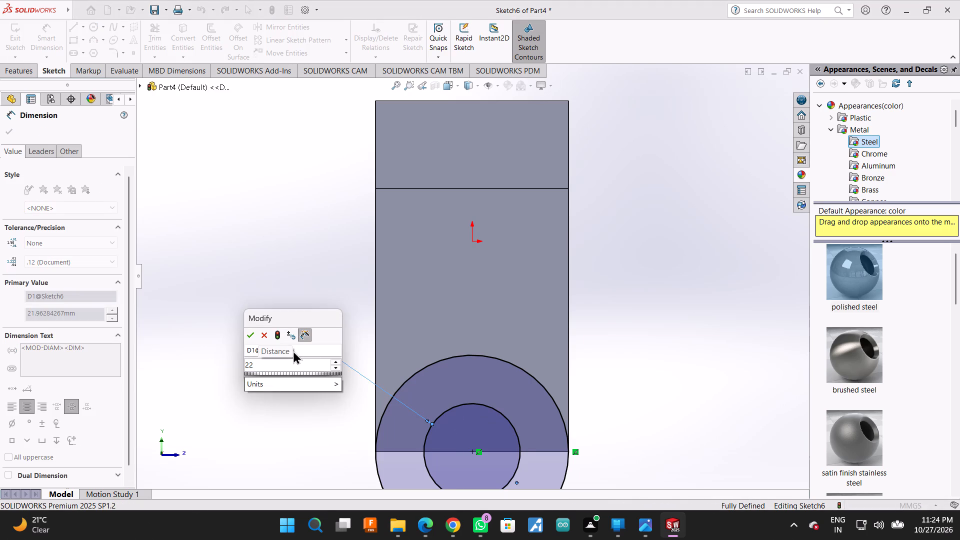
pyautogui.scroll(1, 608, 304)
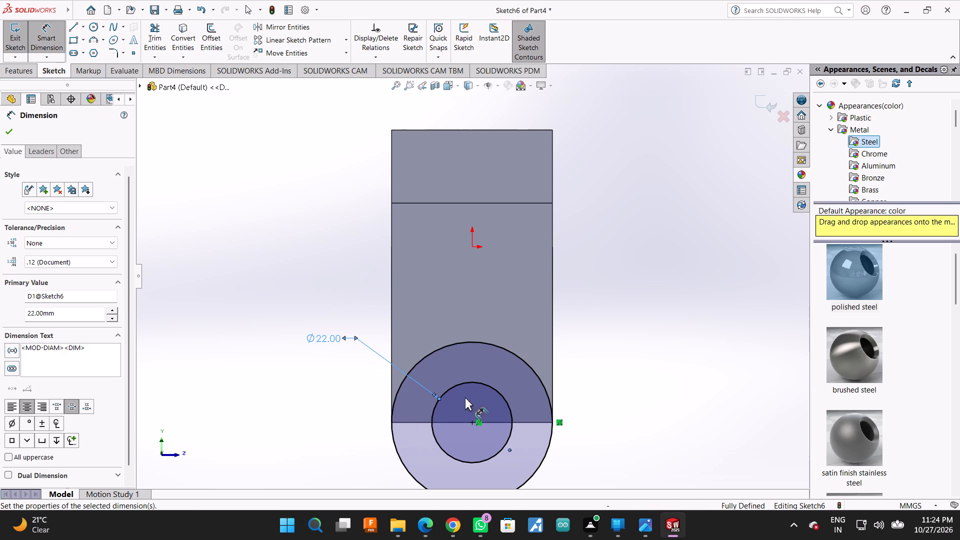
# Extrude the ring between the concentric circles as a 20 mm Blind boss, reversed inward along the leg's thickness and merged with the bracket.
pyautogui.click(5, 132)
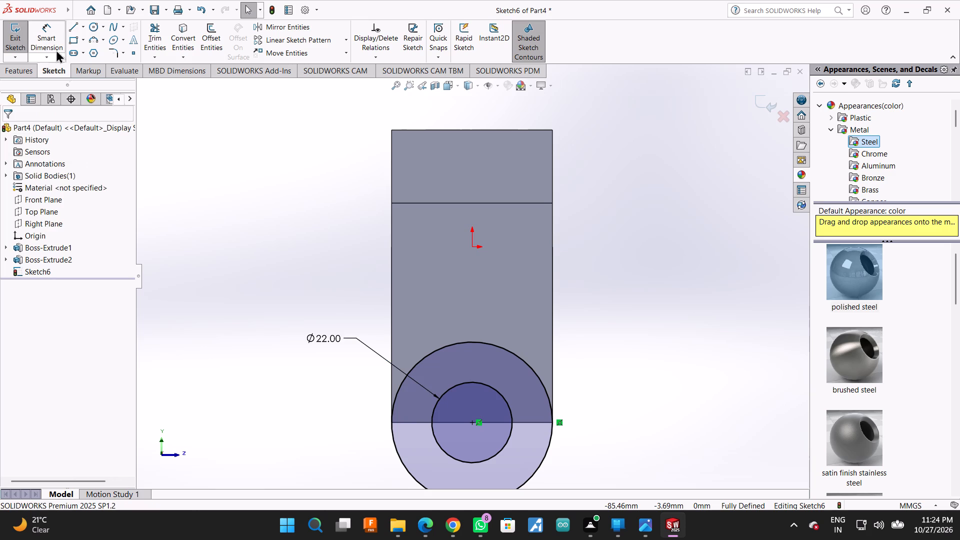
pyautogui.click(27, 75)
pyautogui.click(21, 38)
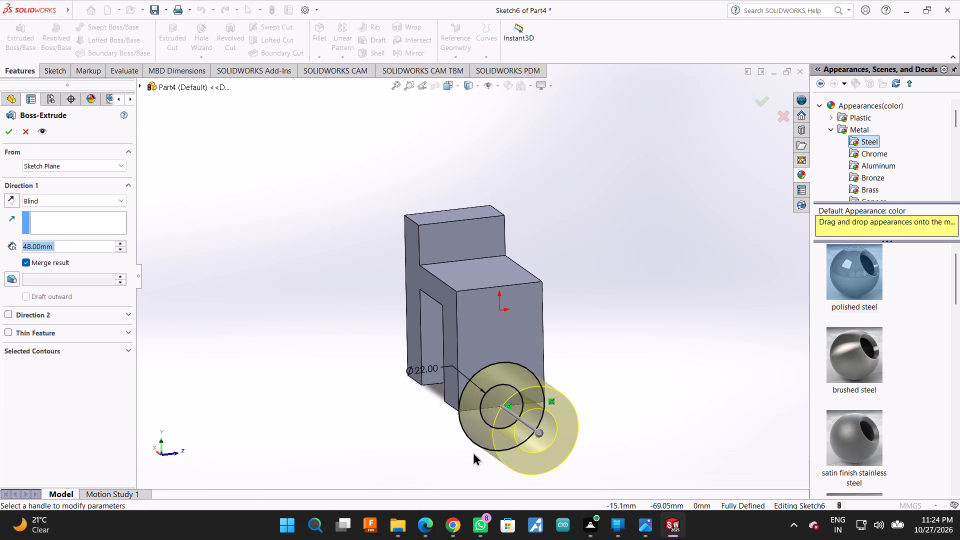
pyautogui.click(9, 201)
pyautogui.doubleClick(47, 250)
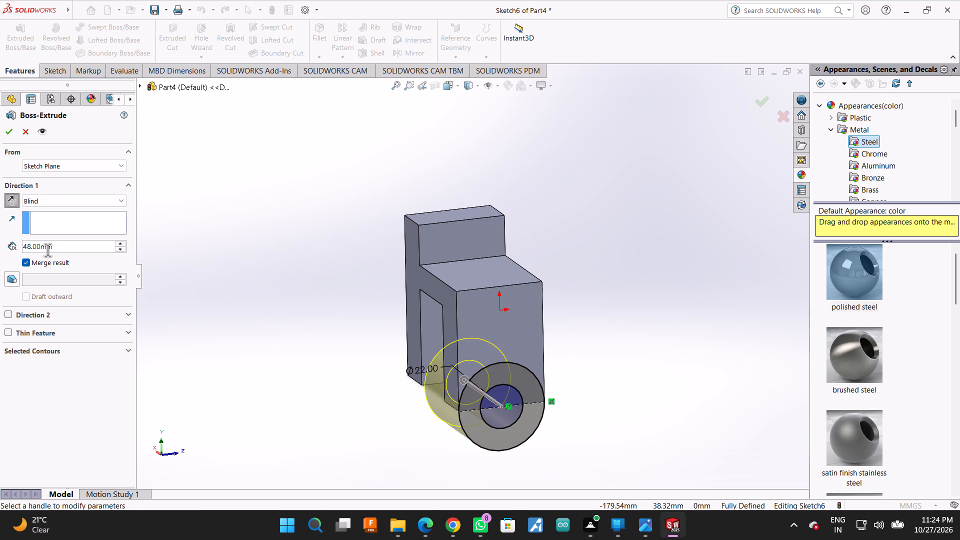
pyautogui.write('20')
pyautogui.press('Return')
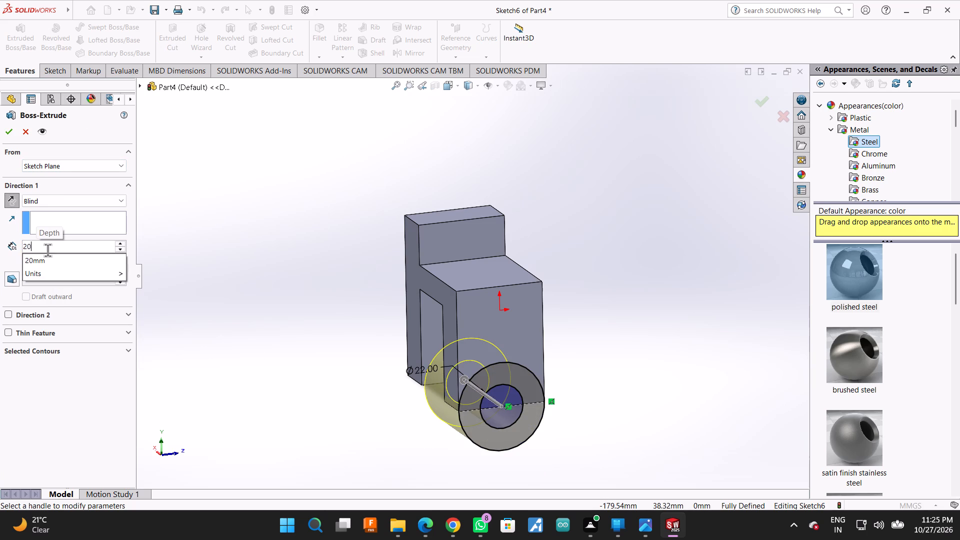
pyautogui.click(10, 135)
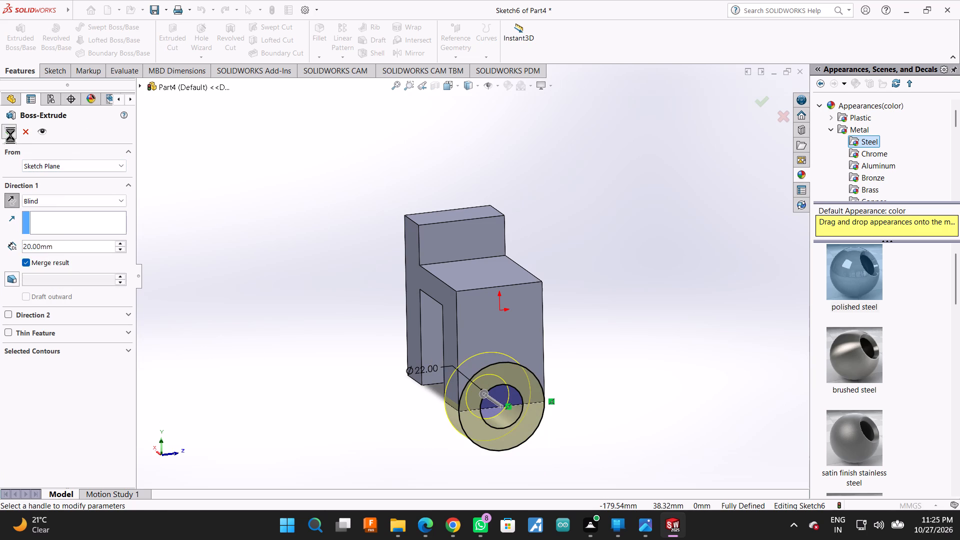
# Start a new sketch on the outer face of the leg with the rounded end.
pyautogui.moveTo(618, 376); pyautogui.dragTo(600, 366, button='middle')
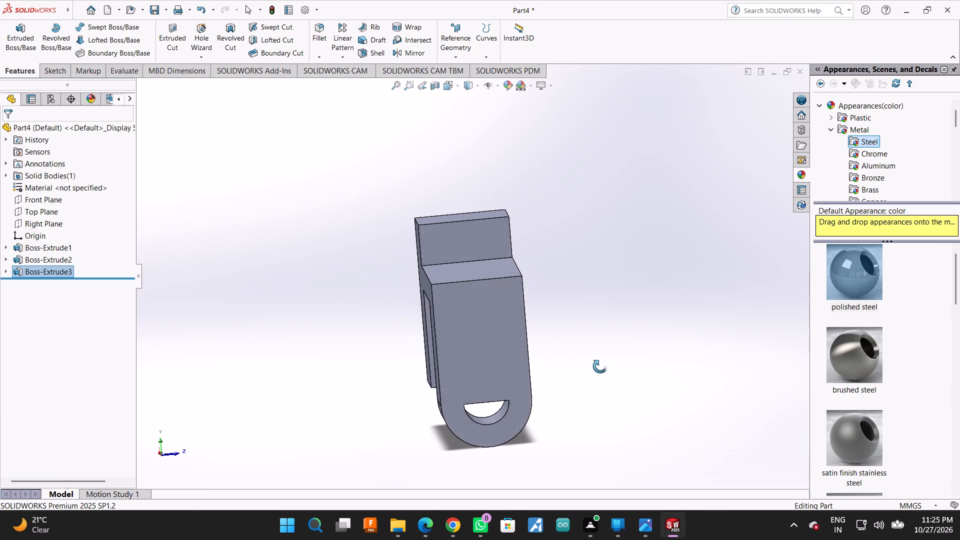
pyautogui.moveTo(600, 366); pyautogui.dragTo(599, 366, button='middle')
pyautogui.click(482, 387)
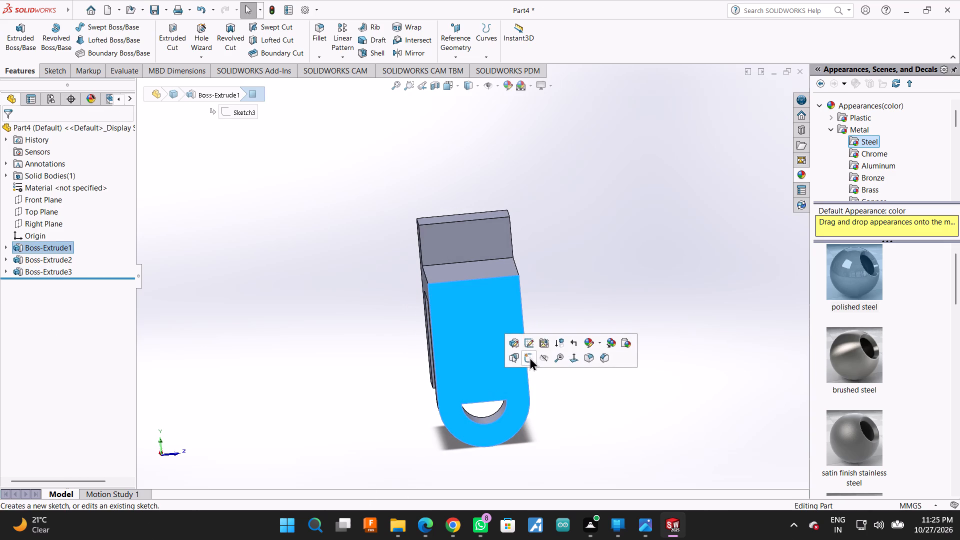
pyautogui.click(529, 355)
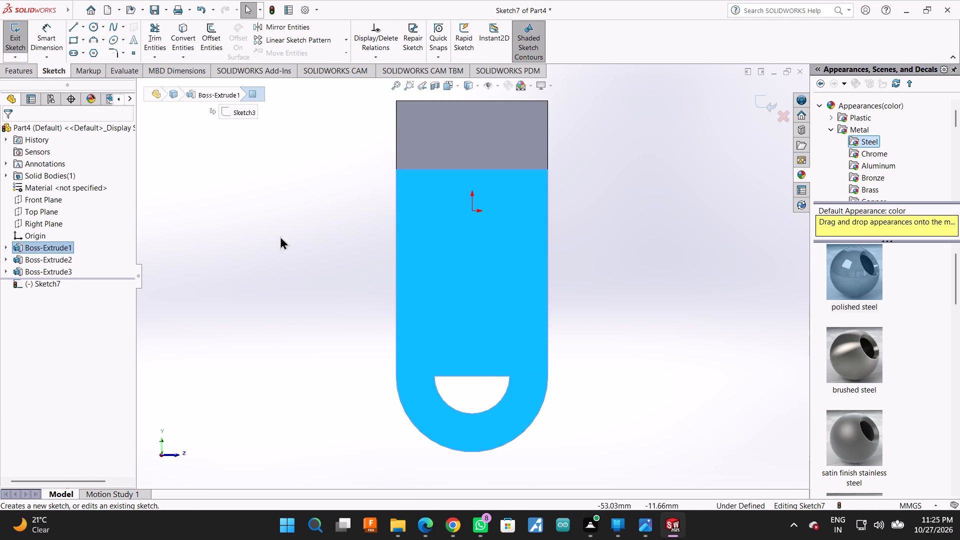
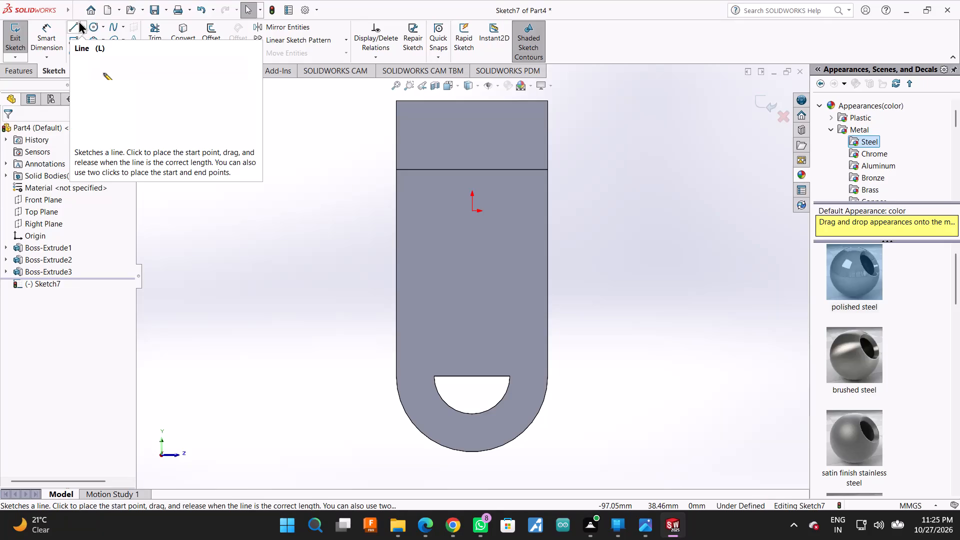
# Draw an 11 mm radius circle centred on the midpoint of the half-hole's straight edge.
pyautogui.click(90, 25)
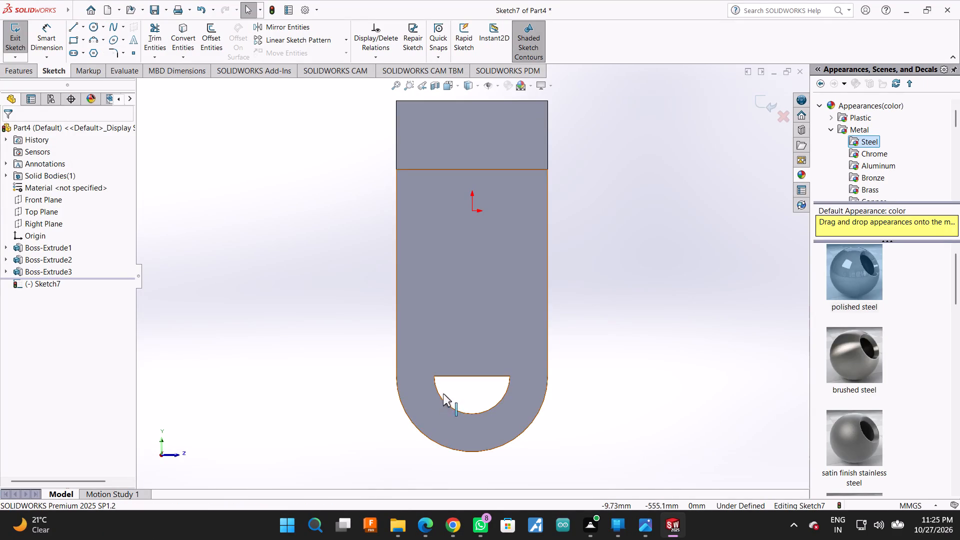
pyautogui.click(468, 376)
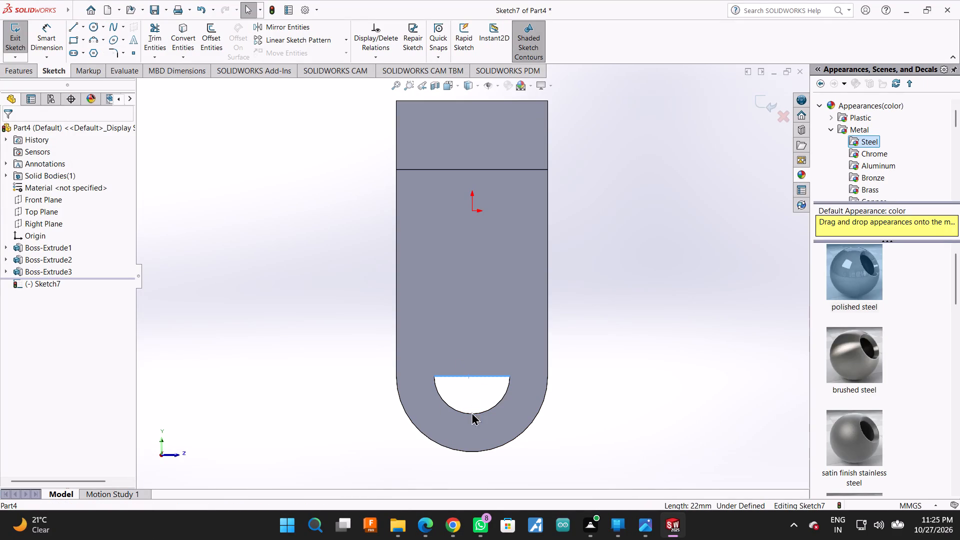
pyautogui.click(90, 26)
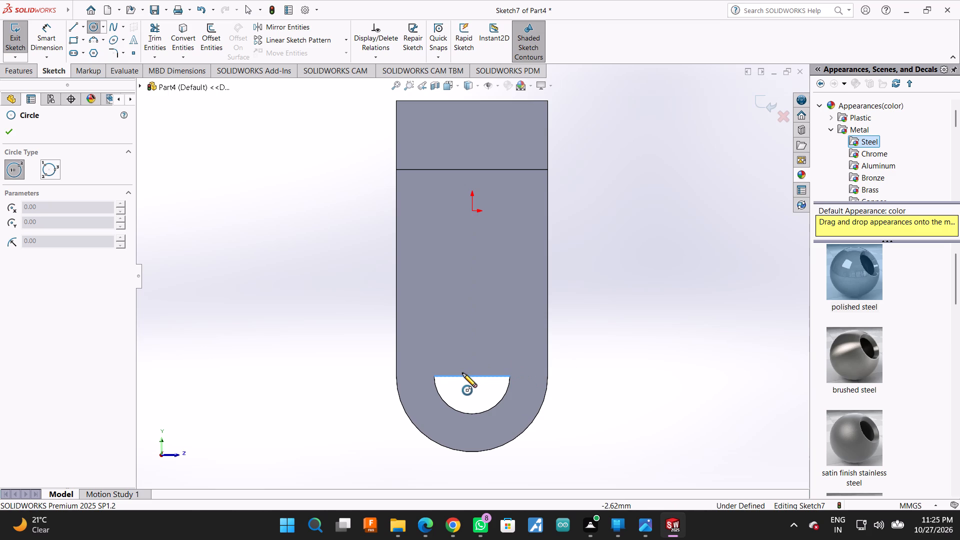
pyautogui.click(470, 377)
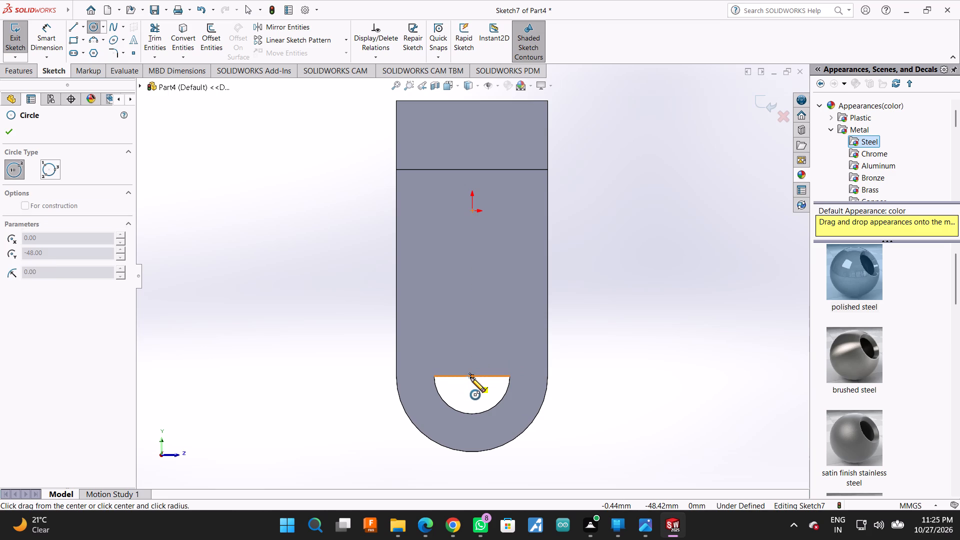
pyautogui.click(476, 412)
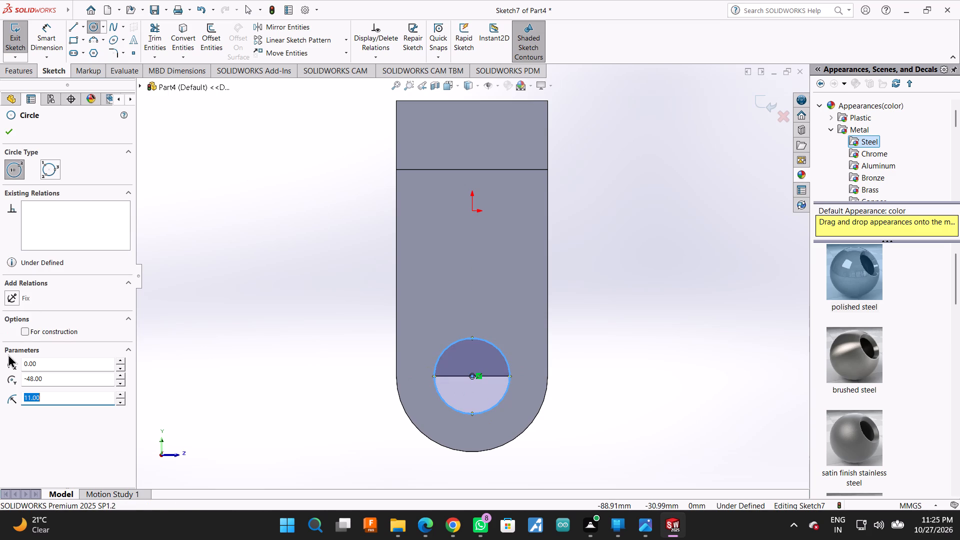
pyautogui.click(13, 132)
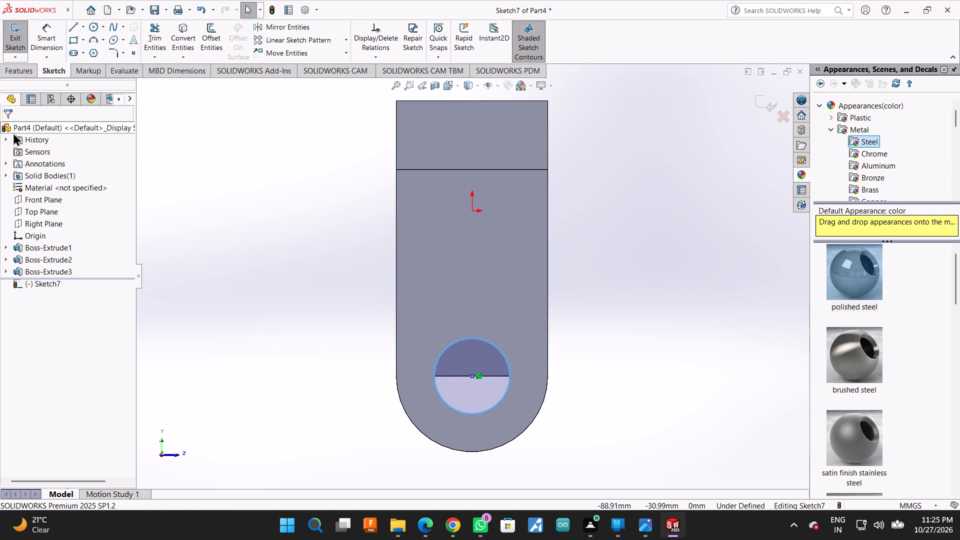
# Cut-extrude the circle as a 20 mm Blind cut through the first leg to complete its round hole.
pyautogui.click(8, 74)
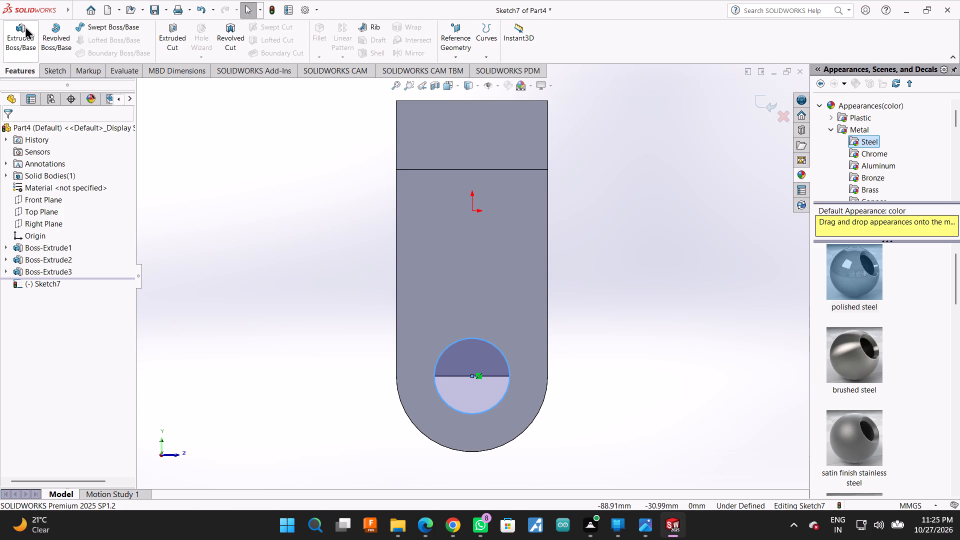
pyautogui.click(181, 34)
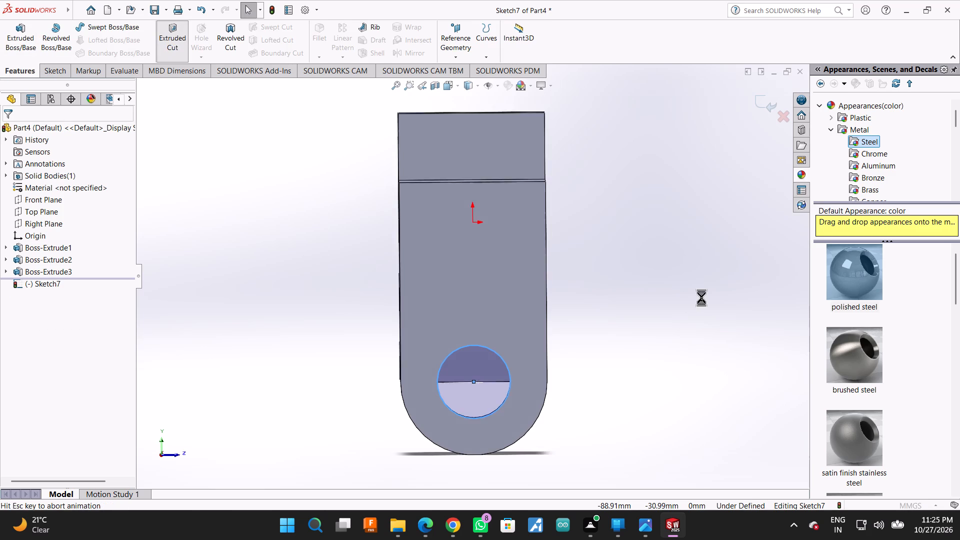
pyautogui.moveTo(697, 276); pyautogui.dragTo(645, 309, button='middle')
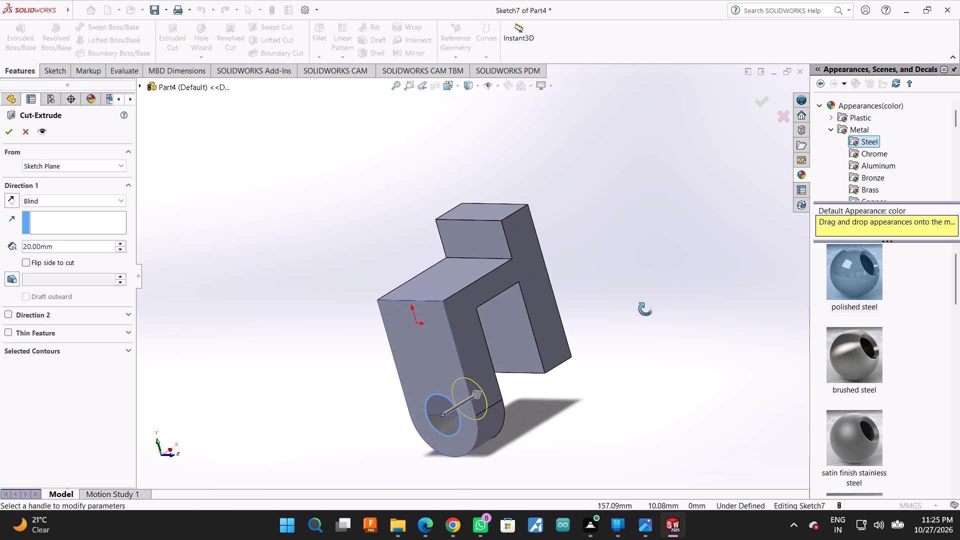
pyautogui.moveTo(645, 309); pyautogui.dragTo(625, 331, button='middle')
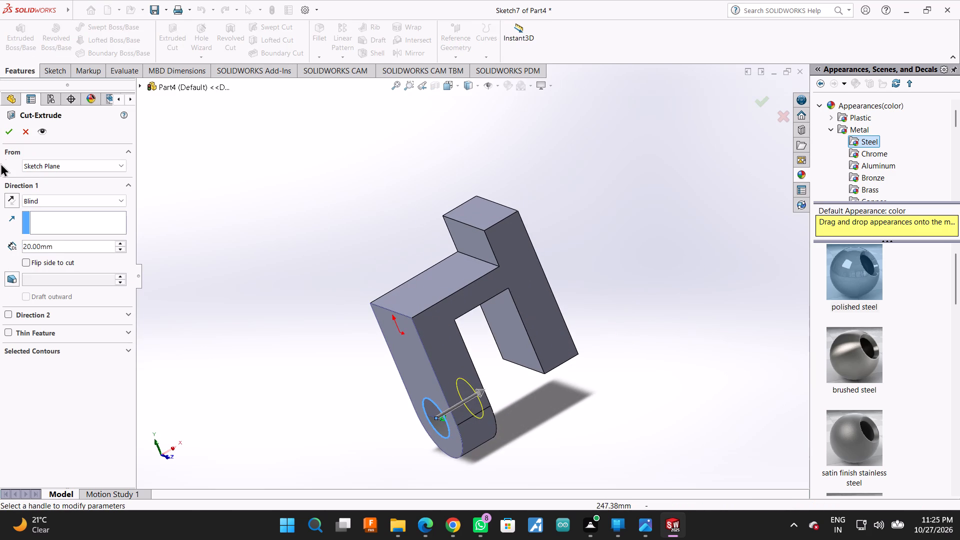
pyautogui.click(9, 134)
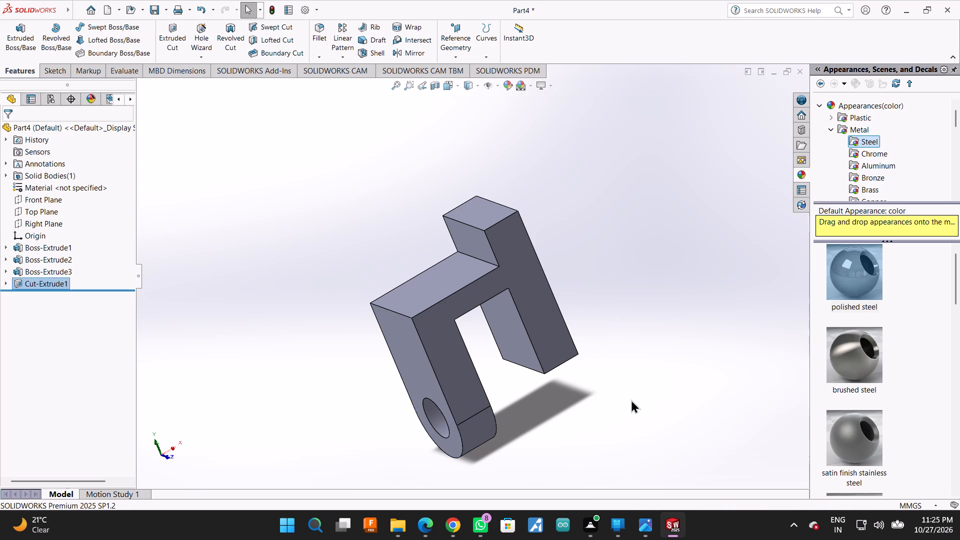
# On the second leg's outer face, sketch concentric circles of 22 mm and 11 mm radius centred on the bottom edge's midpoint.
pyautogui.moveTo(651, 356); pyautogui.dragTo(572, 424, button='middle')
pyautogui.click(524, 344)
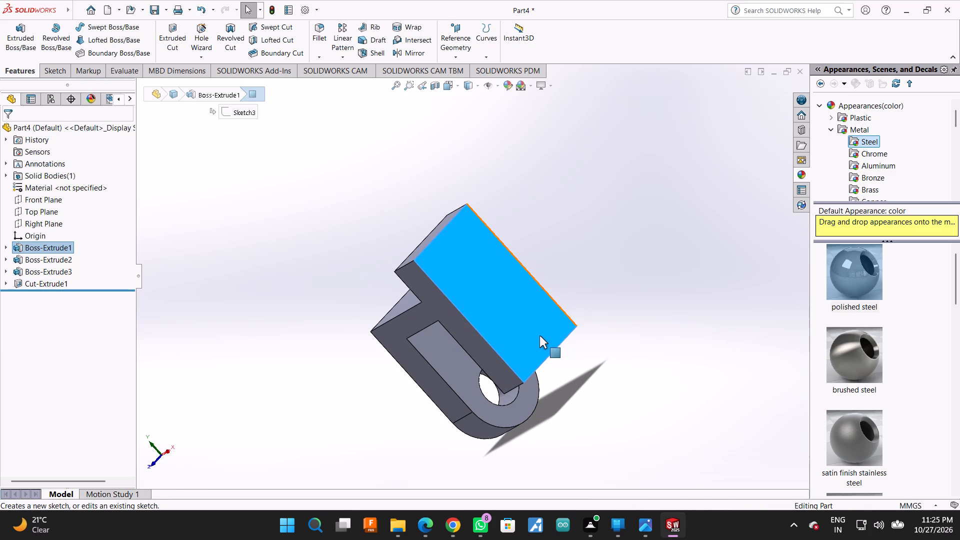
pyautogui.click(539, 335)
pyautogui.click(581, 309)
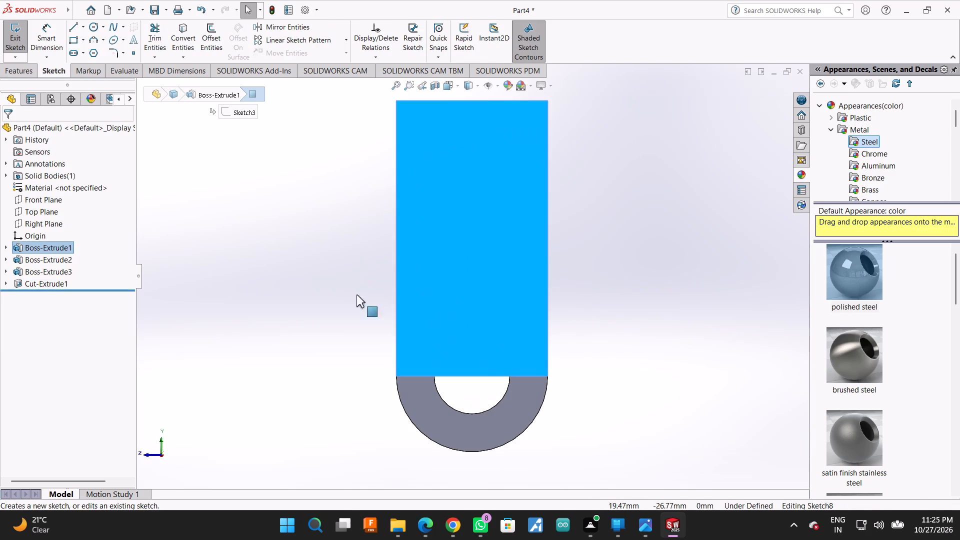
pyautogui.click(91, 30)
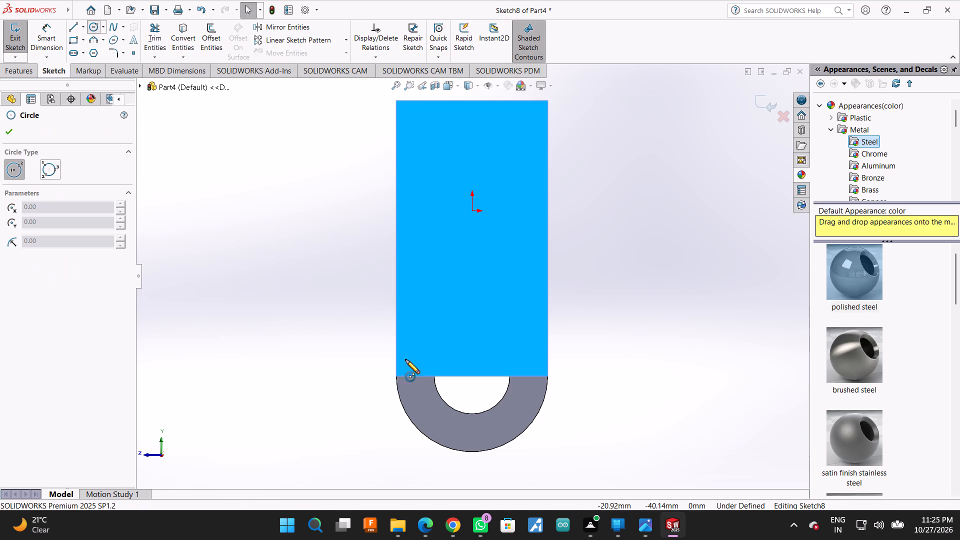
pyautogui.click(470, 376)
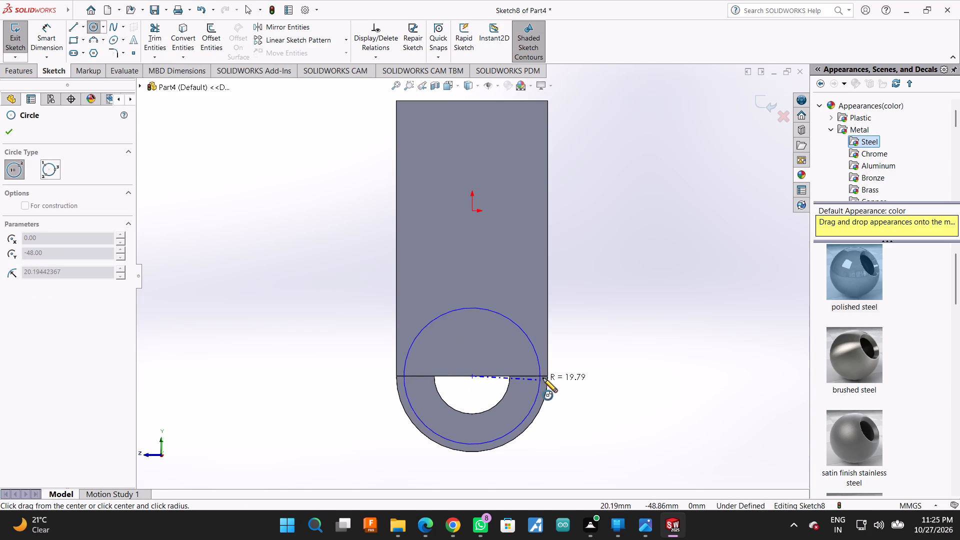
pyautogui.click(547, 373)
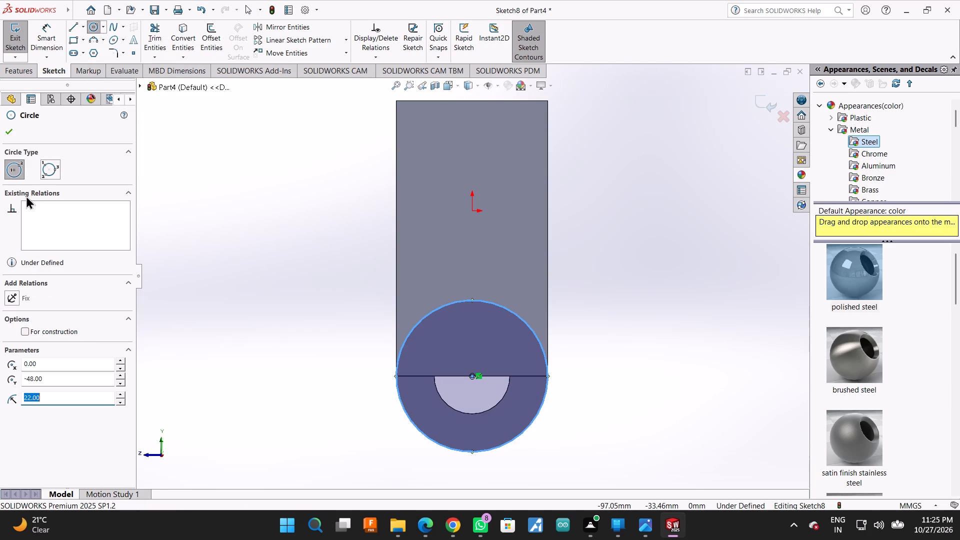
pyautogui.click(13, 134)
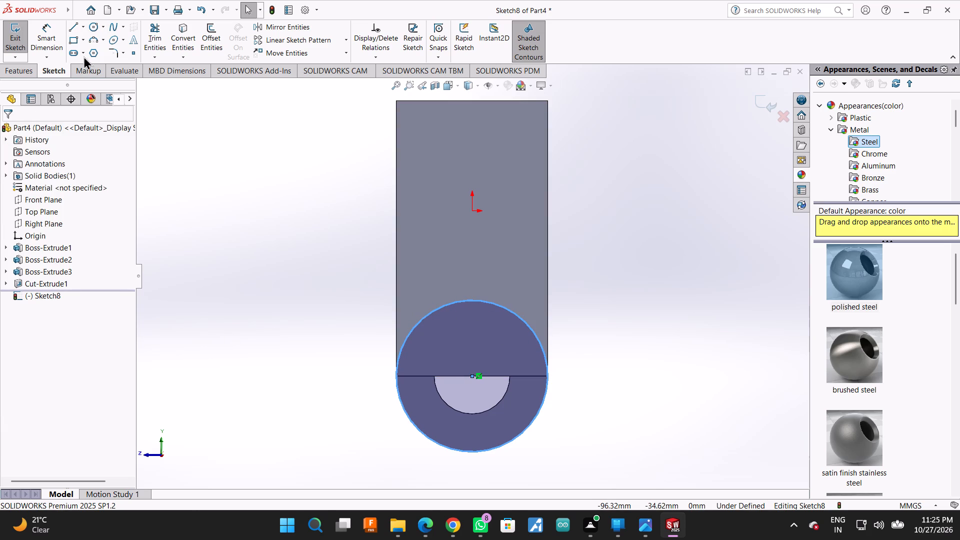
pyautogui.click(89, 25)
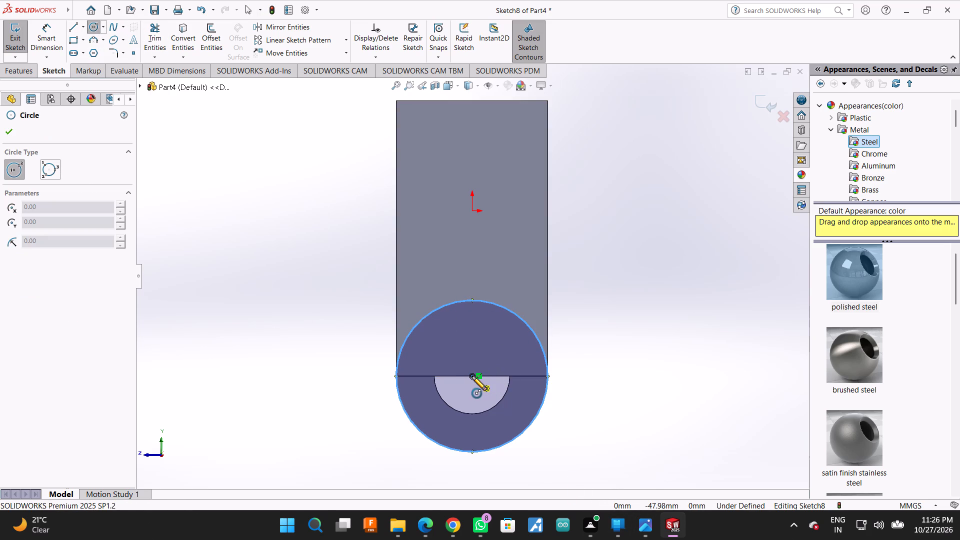
pyautogui.click(472, 376)
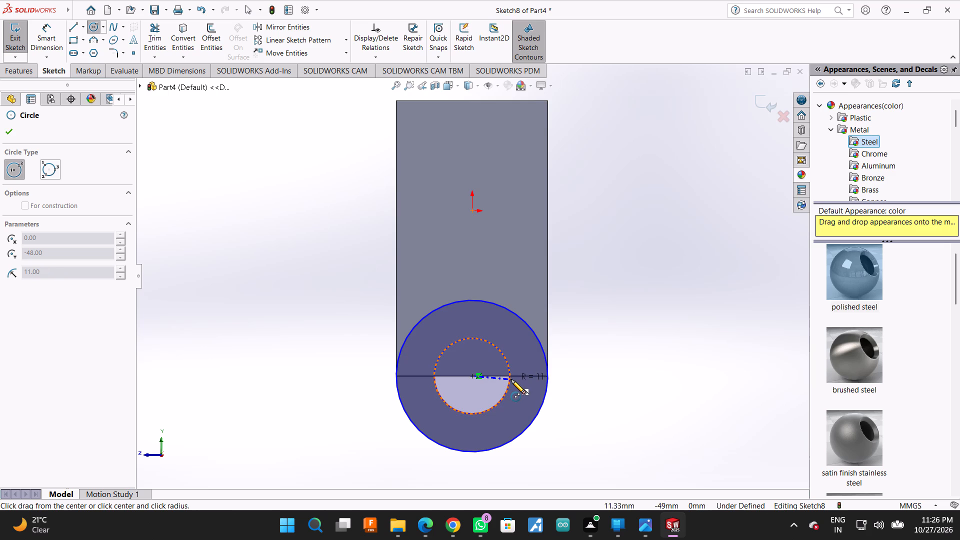
pyautogui.click(511, 379)
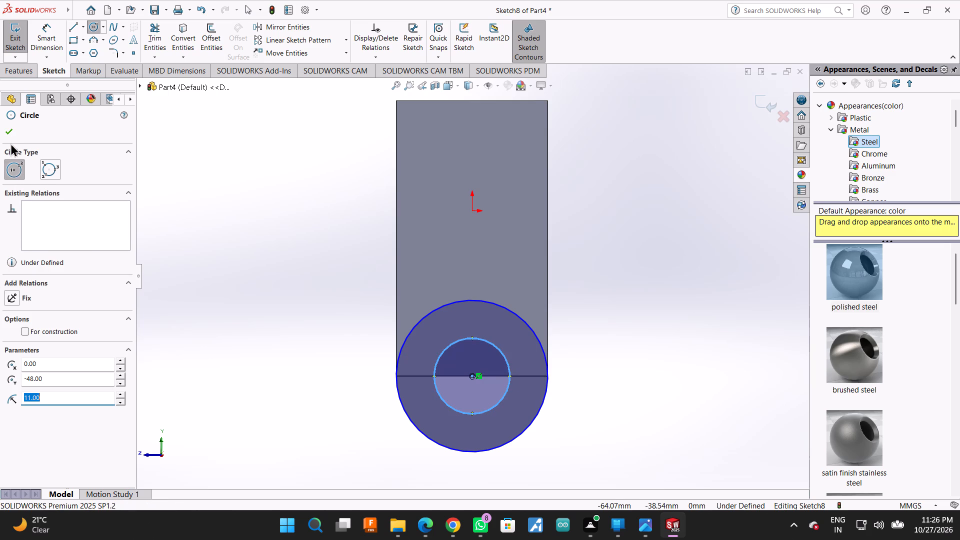
pyautogui.click(10, 135)
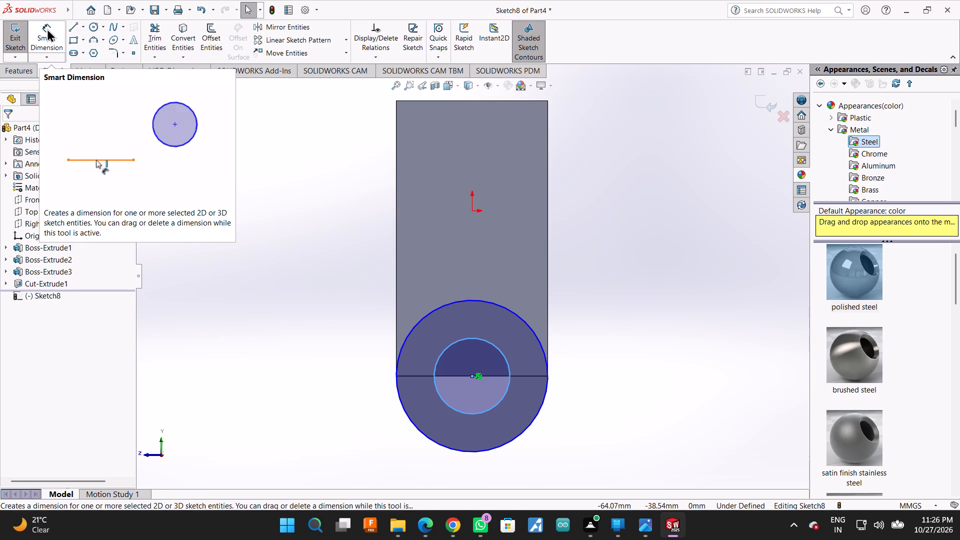
# Extrude the ring as a 20 mm Blind boss, reversed inward along the second leg's thickness and merged with the bracket.
pyautogui.click(24, 67)
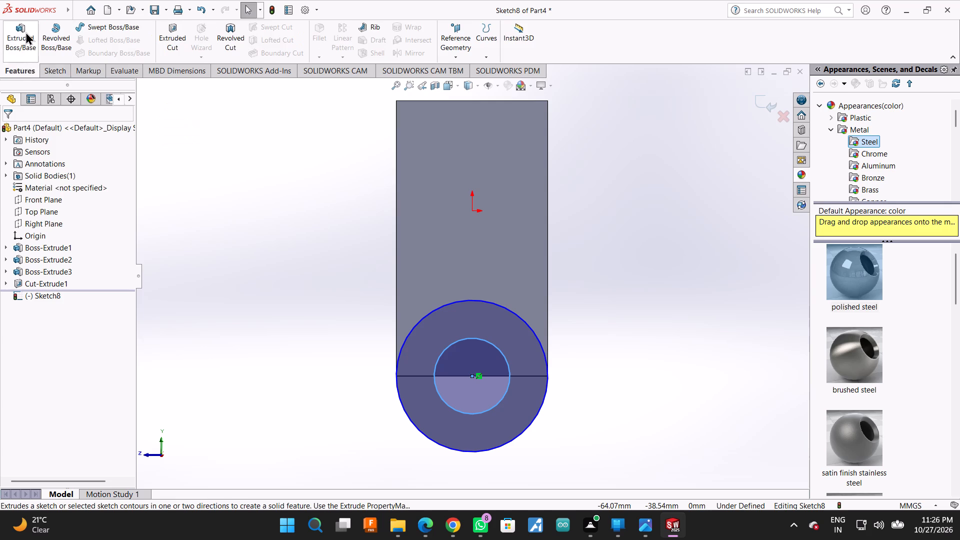
pyautogui.click(24, 29)
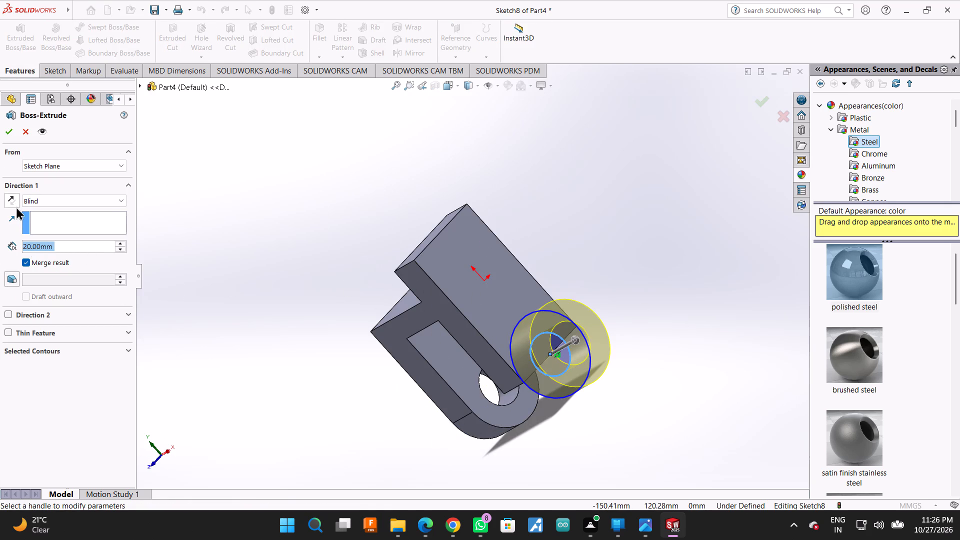
pyautogui.click(11, 200)
pyautogui.click(14, 129)
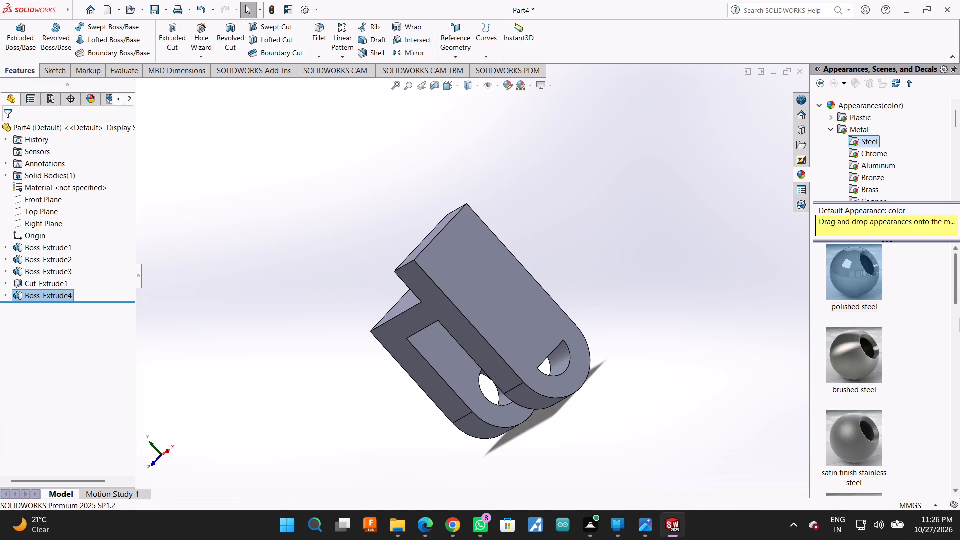
# Sketch an 11 mm radius circle on the second leg's outer face, centred on the midpoint of the half-hole's straight edge.
pyautogui.click(508, 301)
pyautogui.click(559, 271)
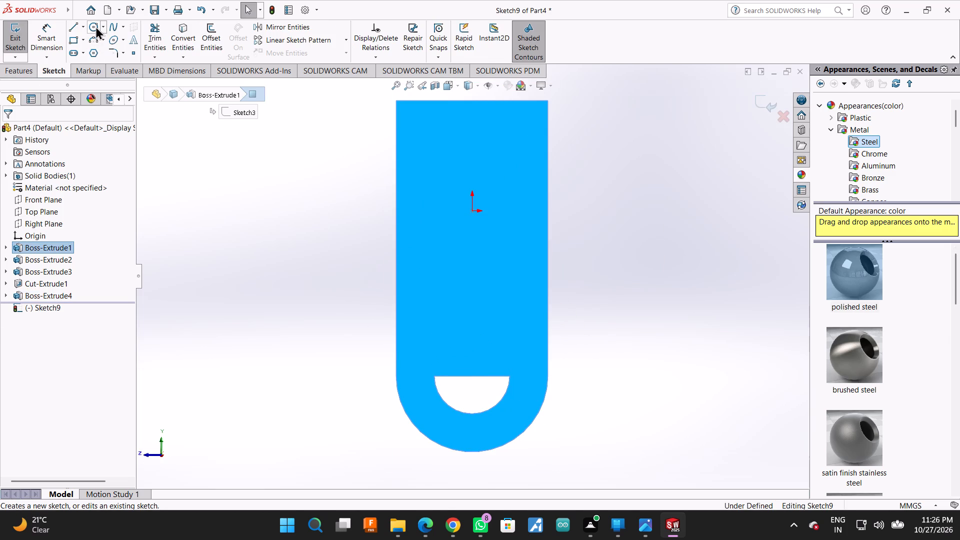
pyautogui.click(95, 26)
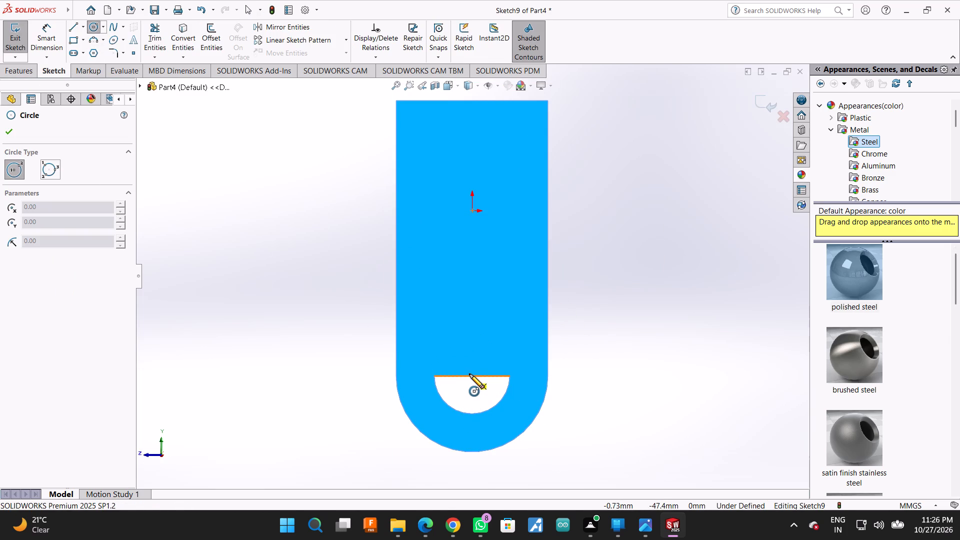
pyautogui.click(471, 376)
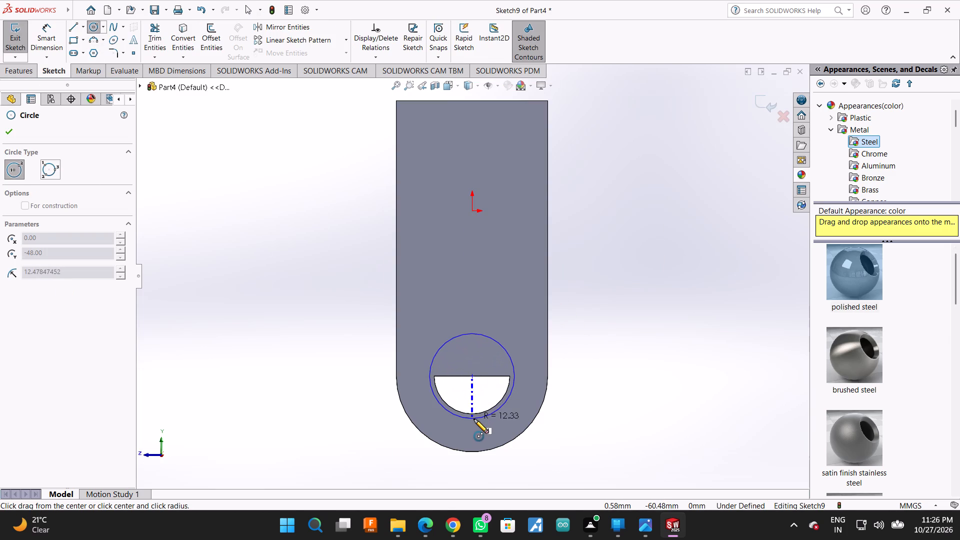
pyautogui.click(475, 414)
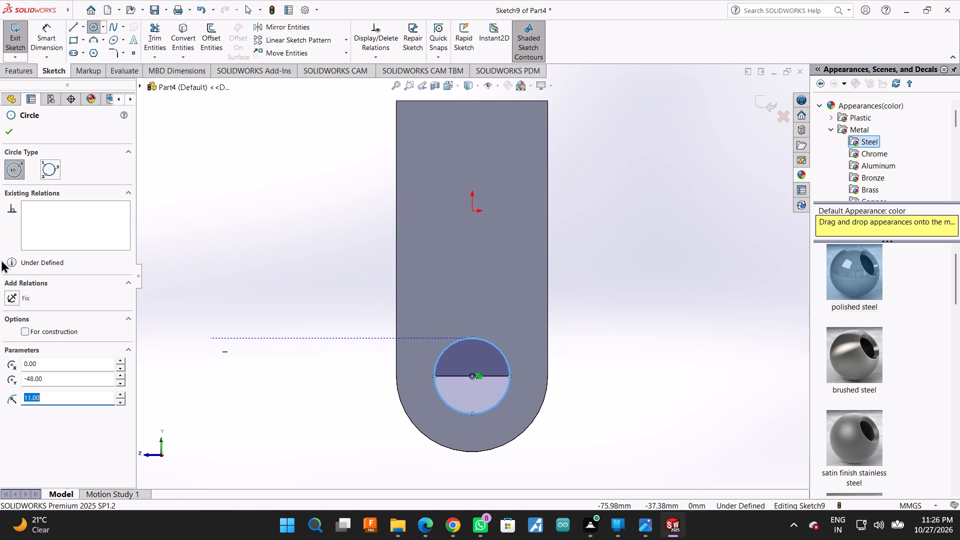
pyautogui.click(4, 135)
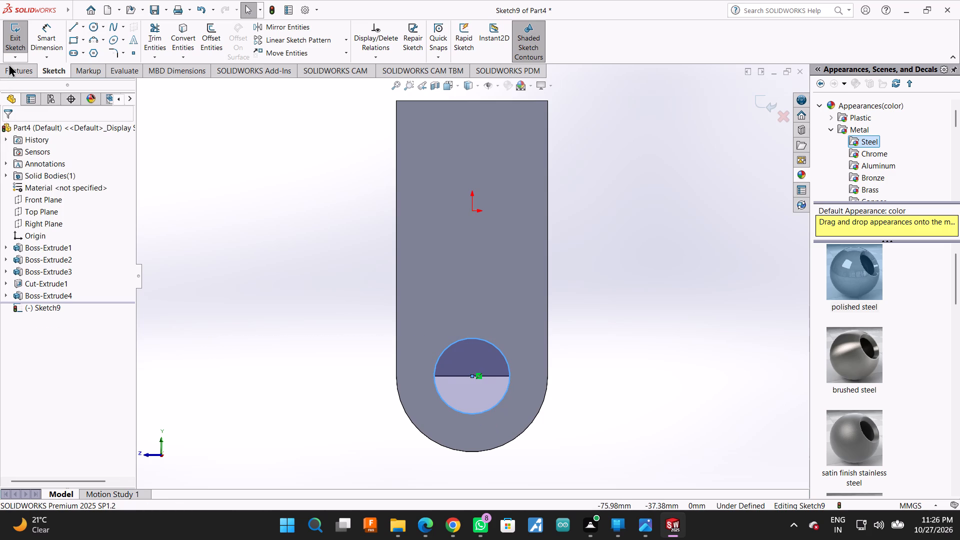
# Cut-extrude the circle as a 20 mm Blind cut through the second leg to complete its hole.
pyautogui.click(8, 63)
pyautogui.click(8, 66)
pyautogui.click(173, 30)
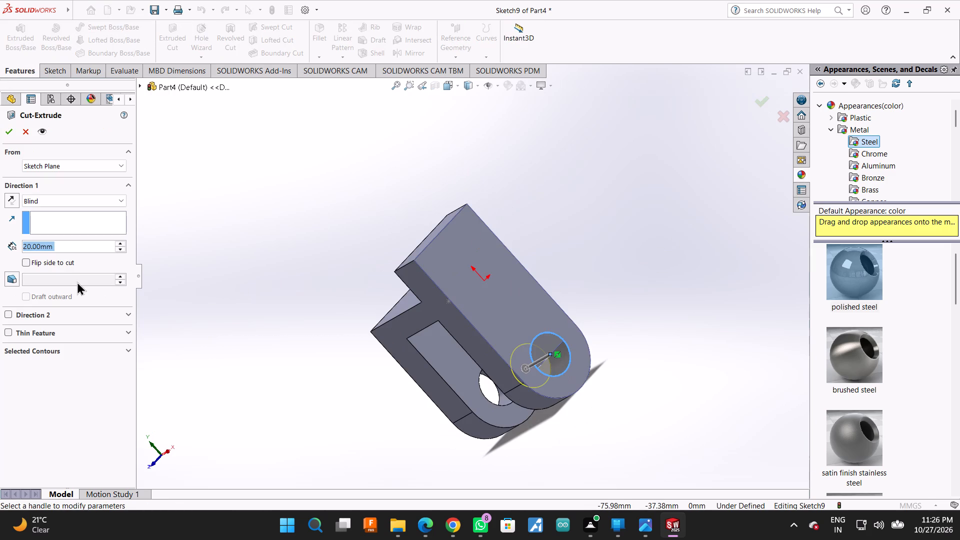
pyautogui.click(7, 134)
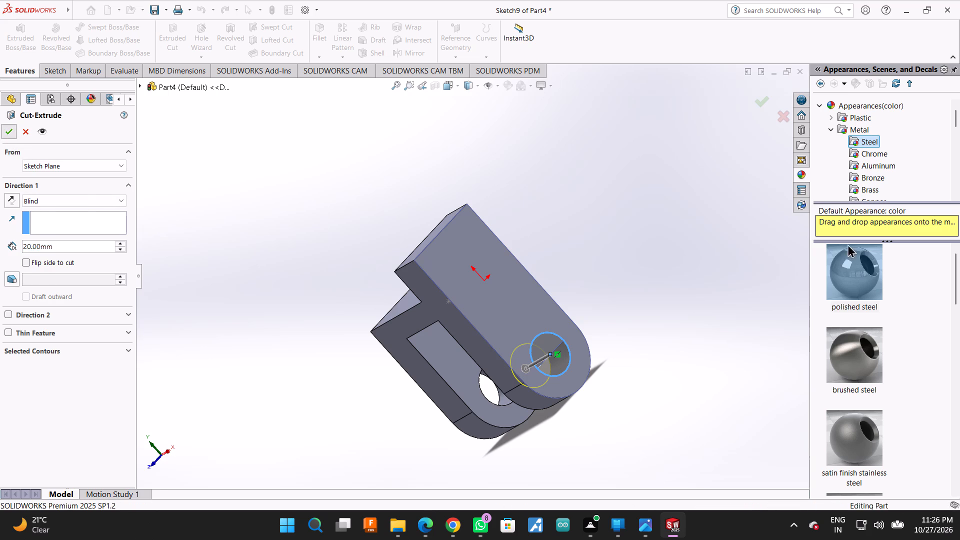
# On the upper extension's face above the step, sketch a circle of about 10.3 mm radius, centred vertically above the origin near the top edge.
pyautogui.moveTo(610, 286); pyautogui.dragTo(477, 455, button='middle')
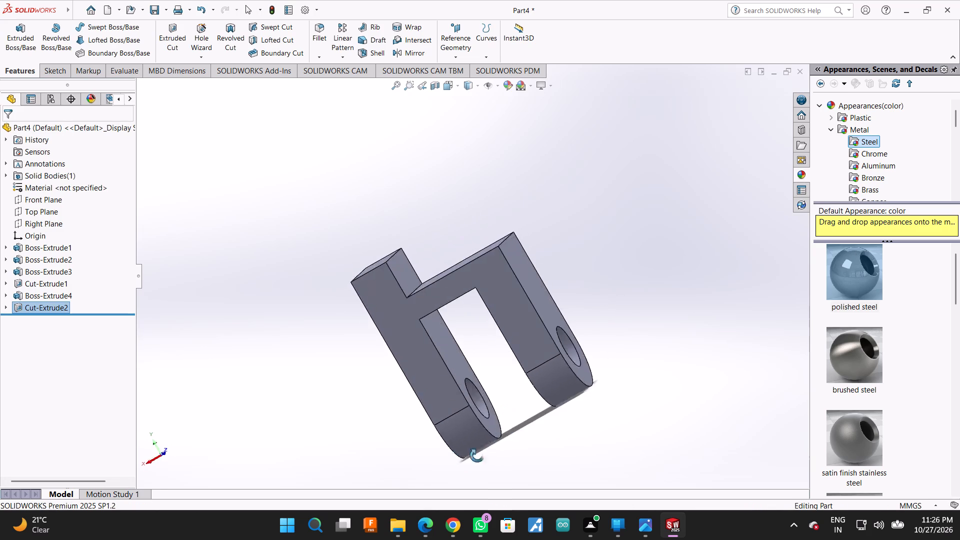
pyautogui.moveTo(477, 455); pyautogui.dragTo(396, 519, button='middle')
pyautogui.moveTo(644, 298); pyautogui.dragTo(655, 332, button='middle')
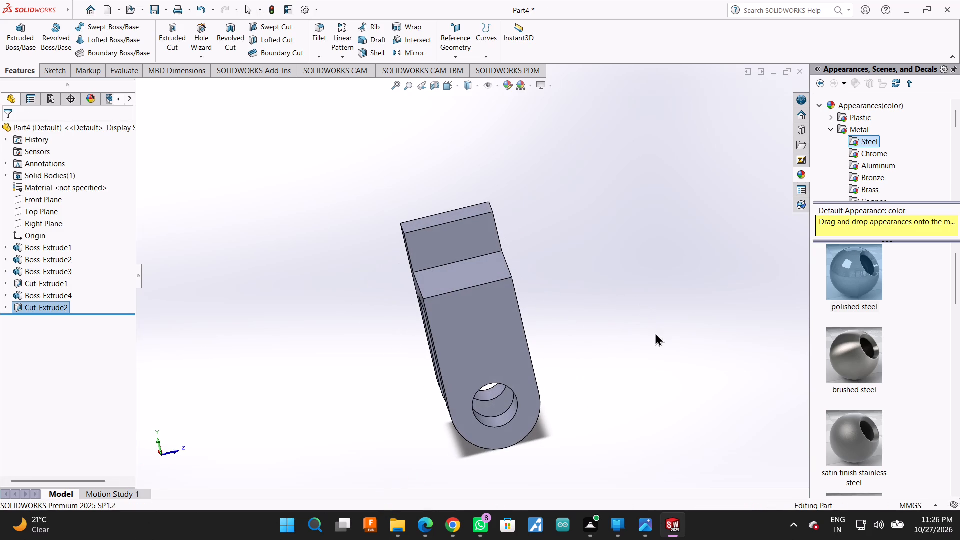
pyautogui.click(430, 247)
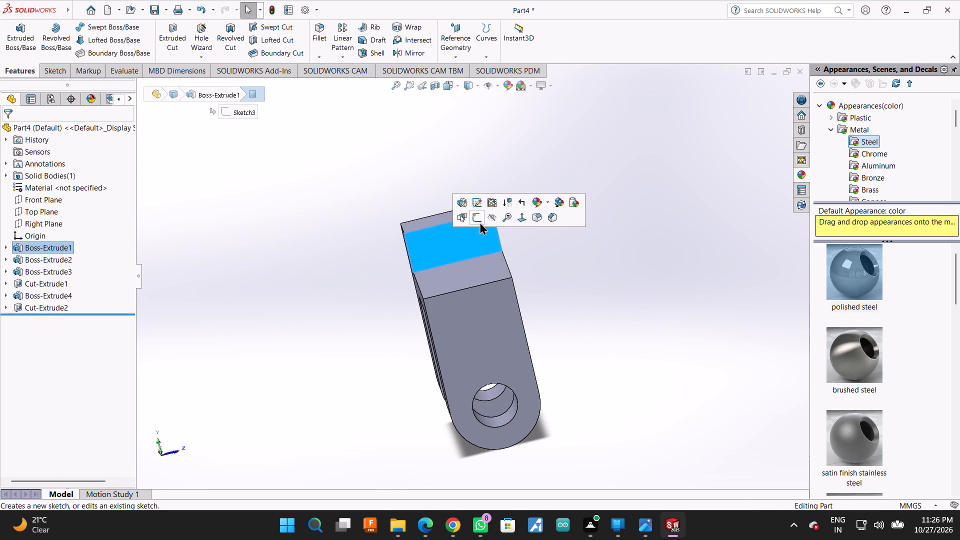
pyautogui.click(471, 221)
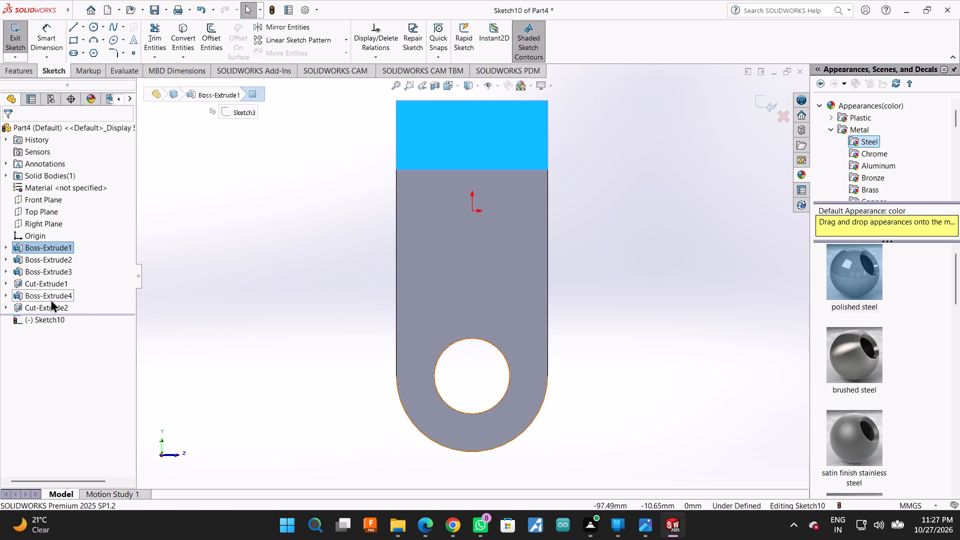
pyautogui.click(90, 28)
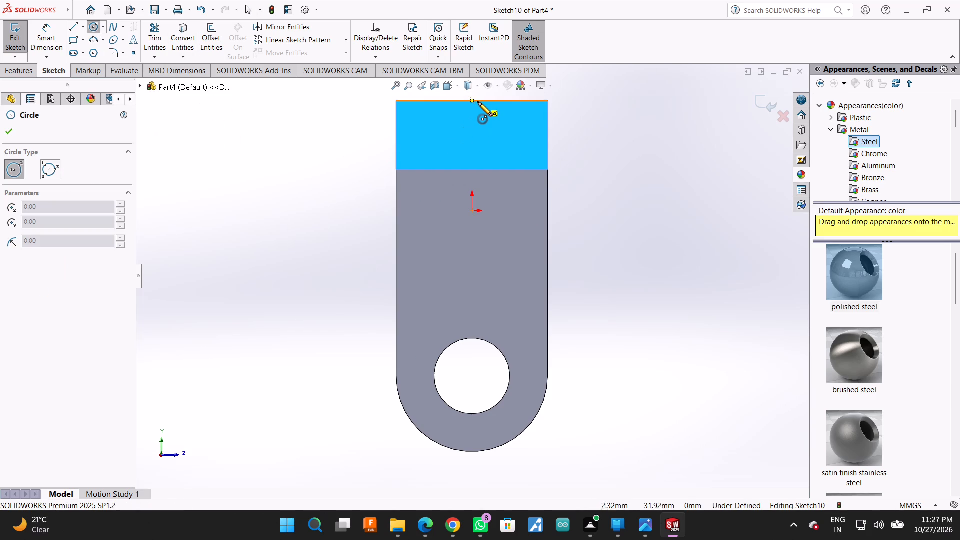
pyautogui.click(471, 125)
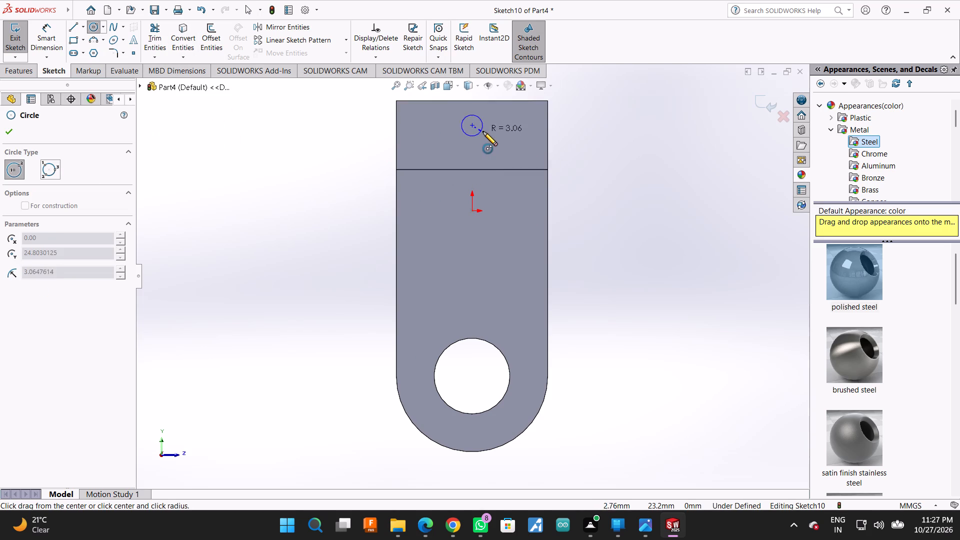
pyautogui.click(507, 122)
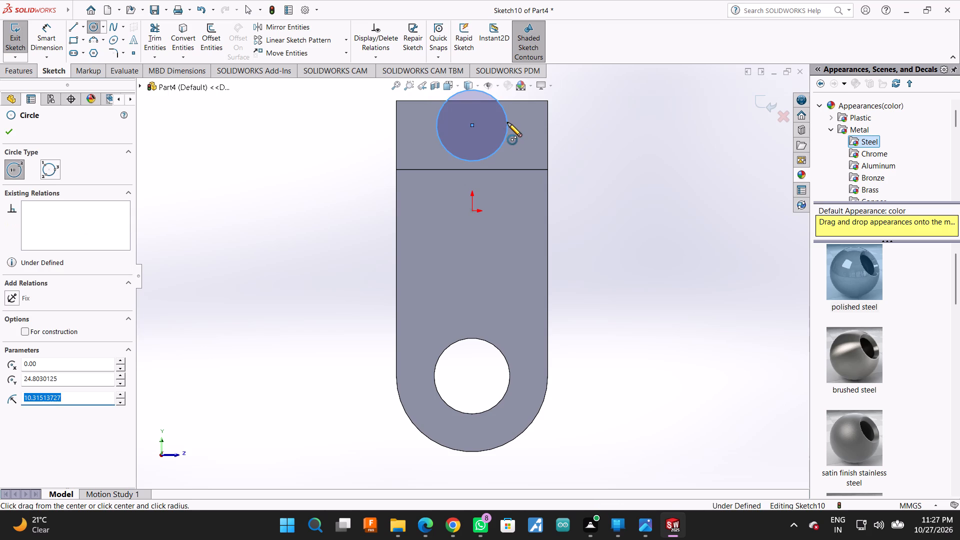
# Dimension the circle's centre 8 mm below the extension's top edge and set the circle's diameter to 20 mm.
pyautogui.click(40, 29)
pyautogui.click(471, 125)
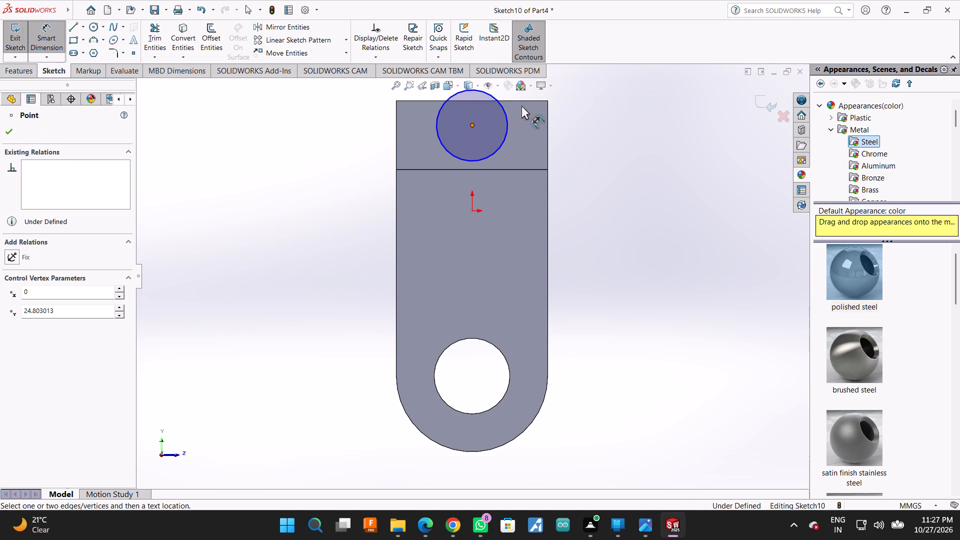
pyautogui.click(522, 101)
pyautogui.click(584, 114)
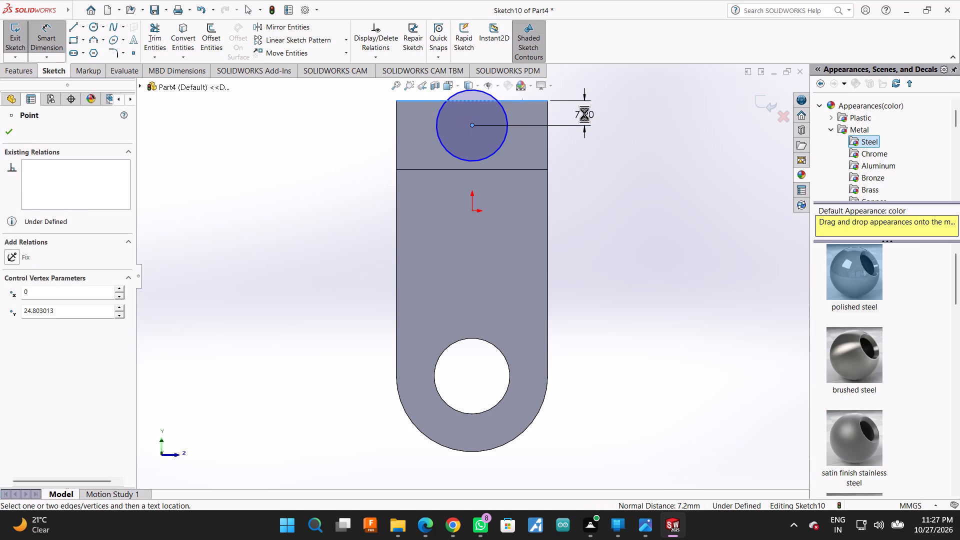
pyautogui.press('8')
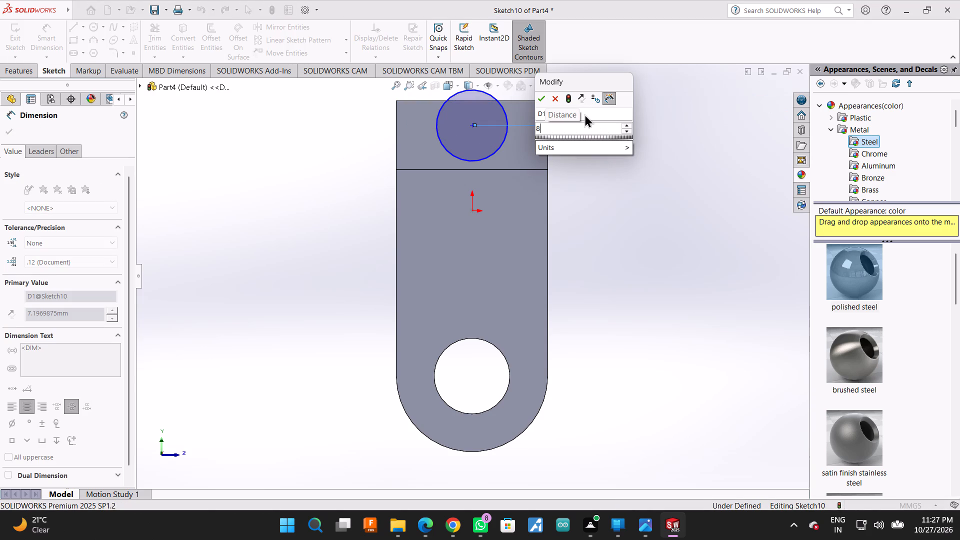
pyautogui.press('Return')
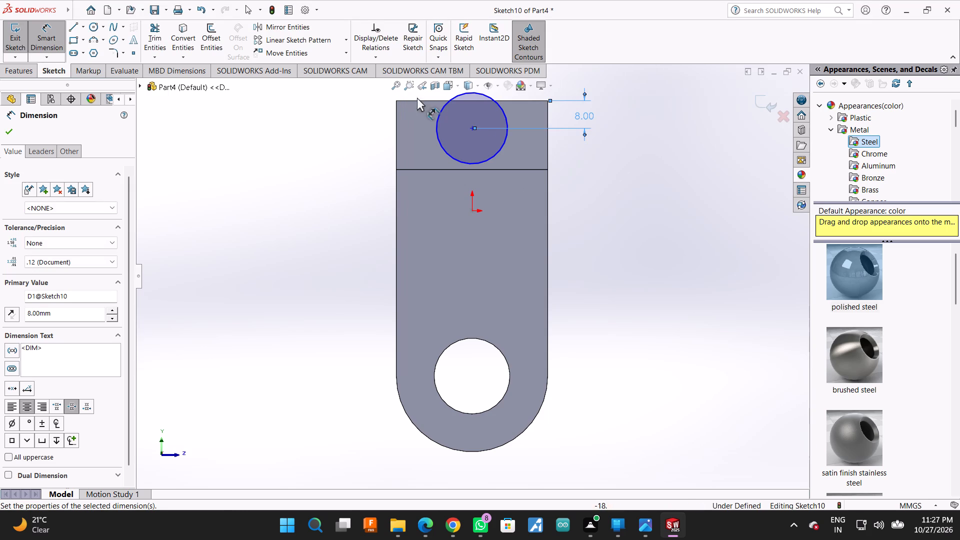
pyautogui.click(489, 98)
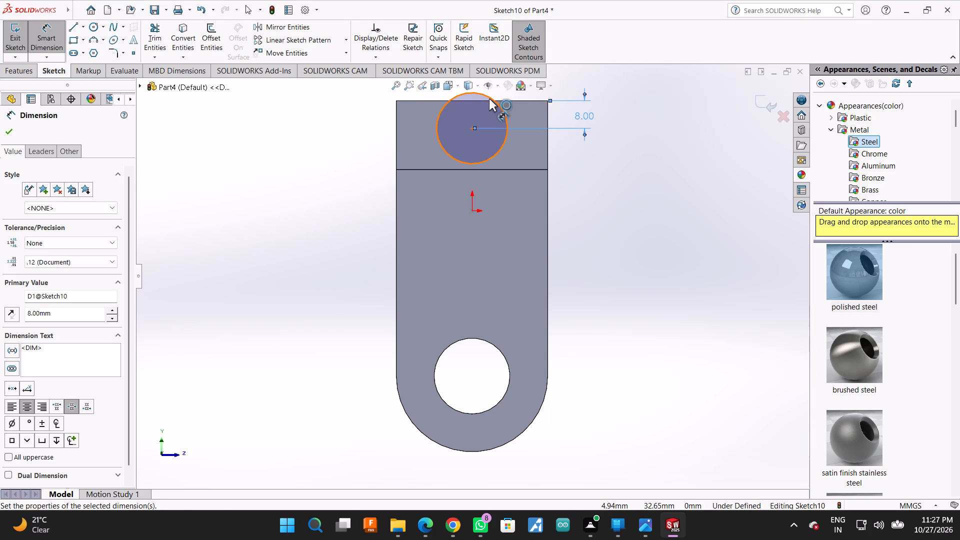
pyautogui.click(655, 91)
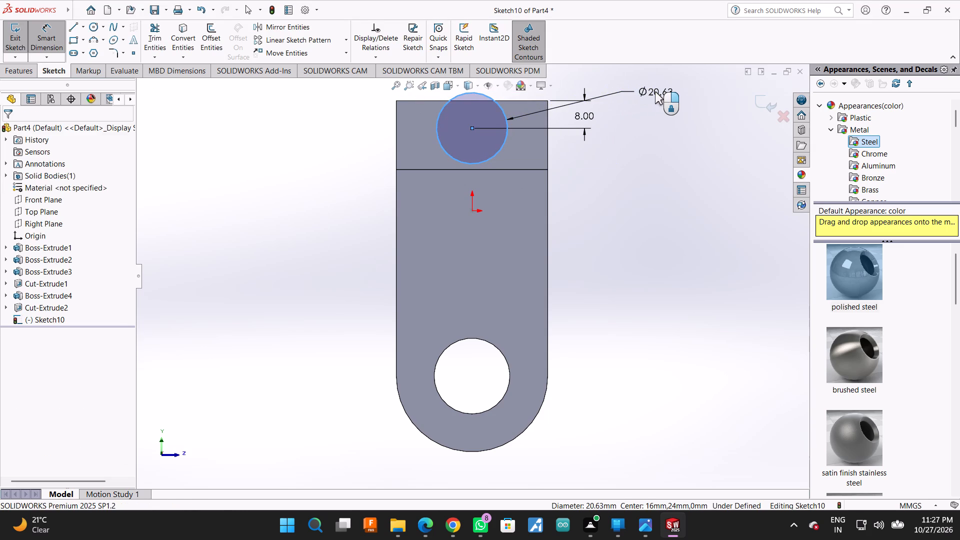
pyautogui.write('20')
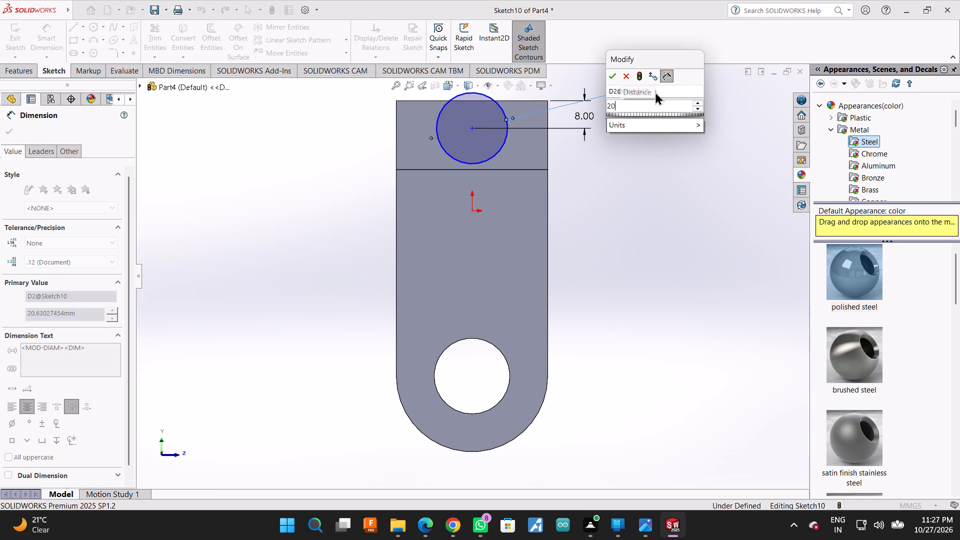
pyautogui.press('Return')
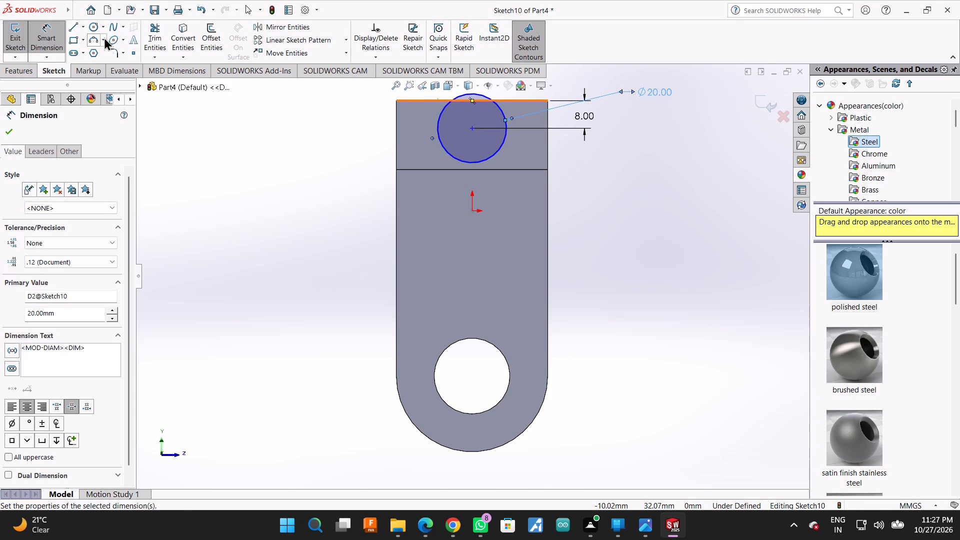
# Draw an 8 mm vertical line from each side of the circle, level with its centre, up to the extension's top edge.
pyautogui.click(71, 24)
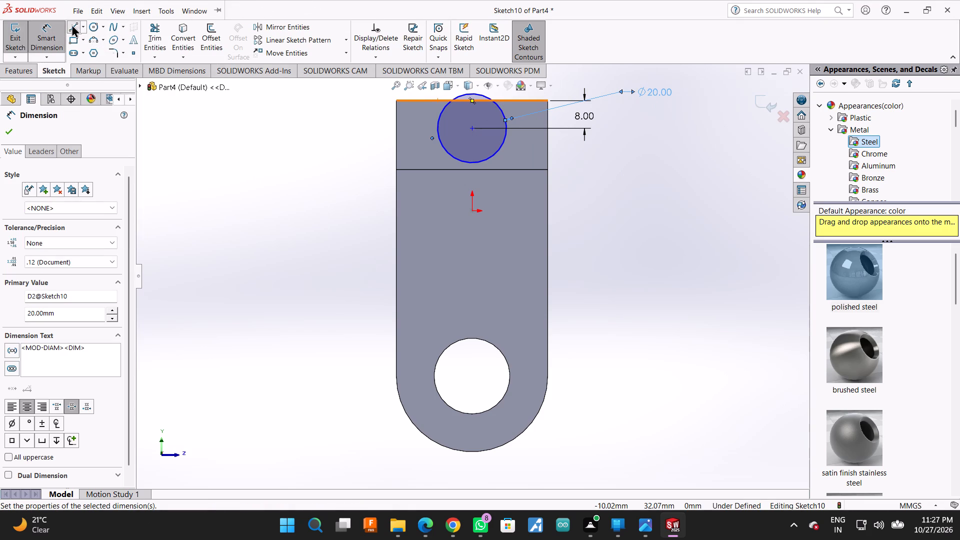
pyautogui.click(437, 127)
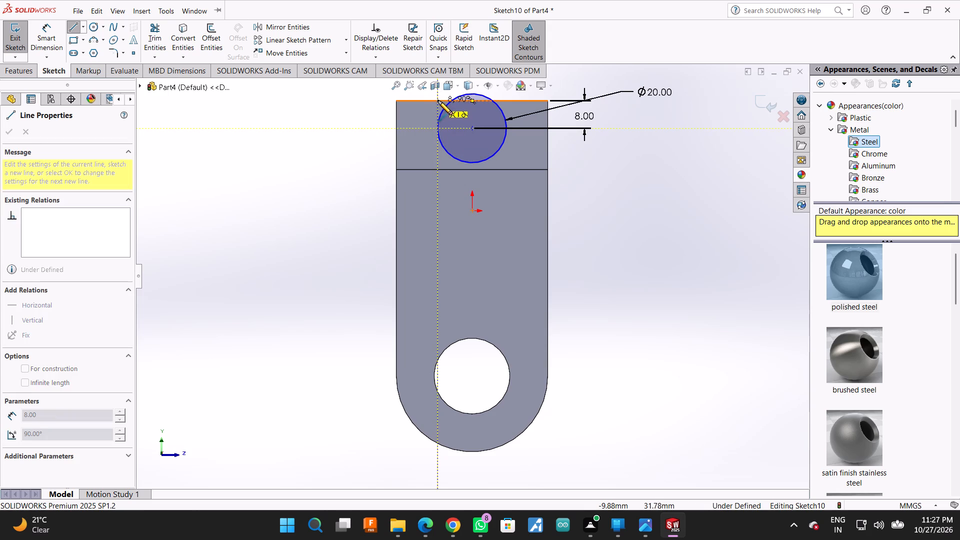
pyautogui.click(438, 100)
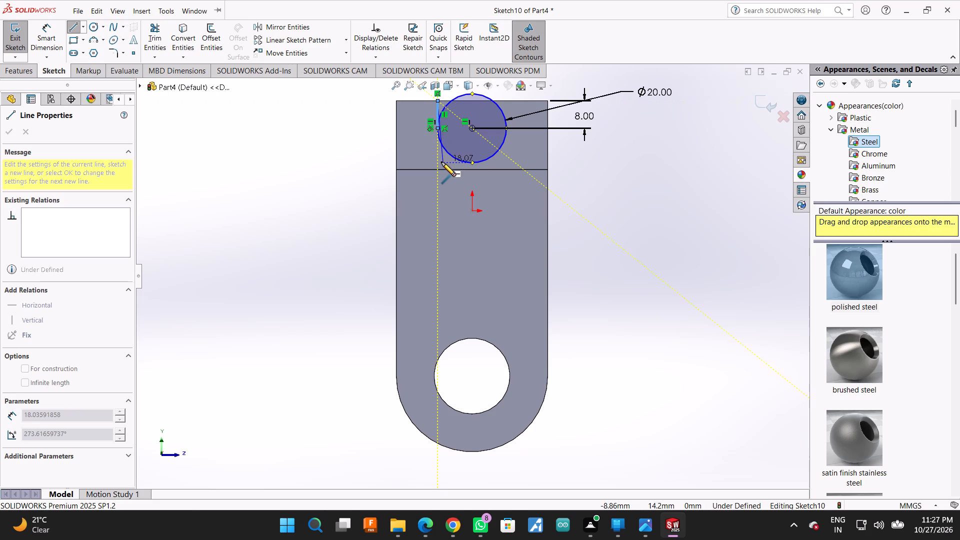
pyautogui.press('Escape')
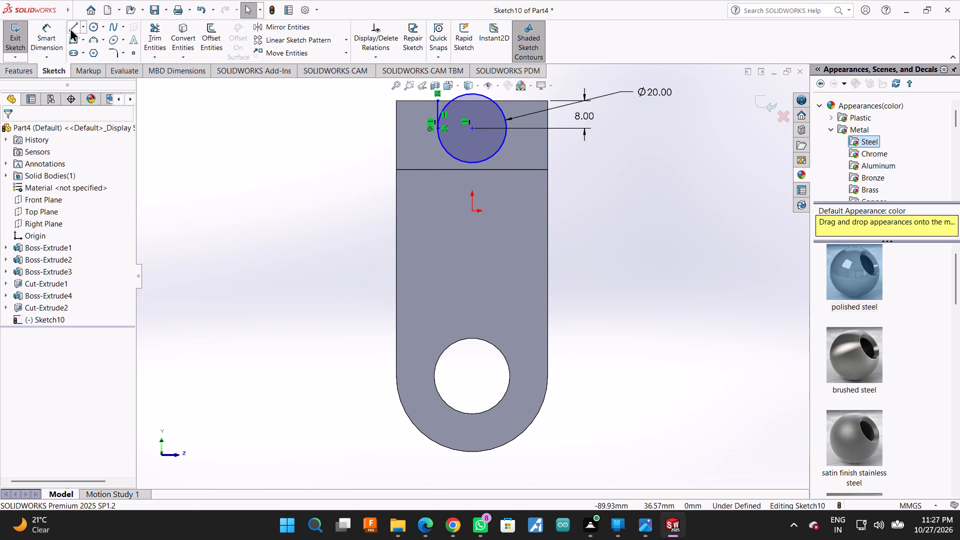
pyautogui.click(70, 28)
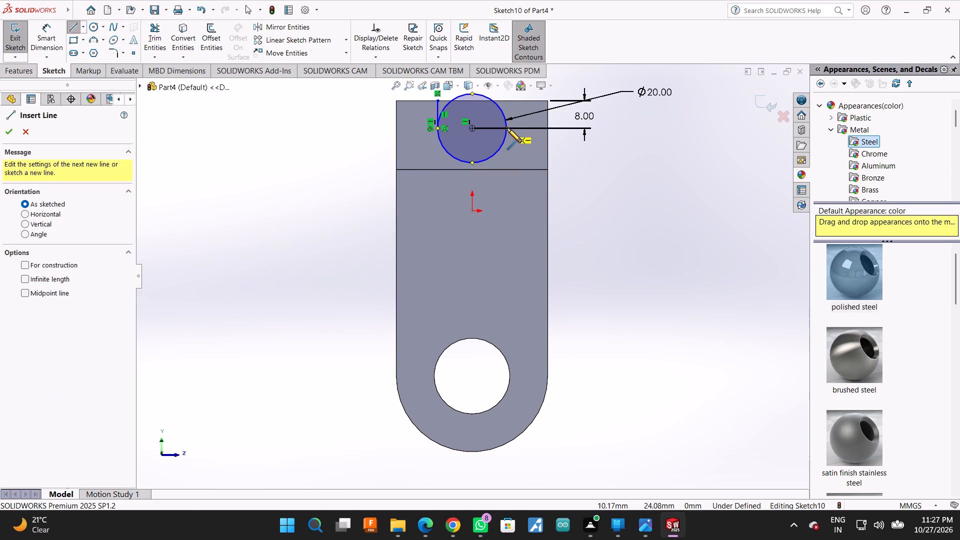
pyautogui.click(507, 128)
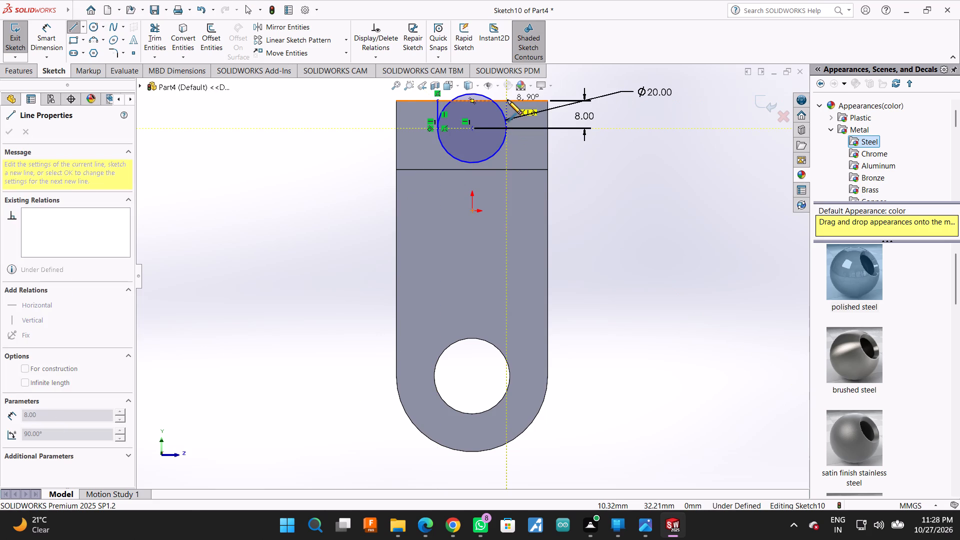
pyautogui.click(507, 100)
pyautogui.press('Escape')
# Trim away the circle's upper arc between the two vertical lines to form a U-shaped profile.
pyautogui.click(152, 21)
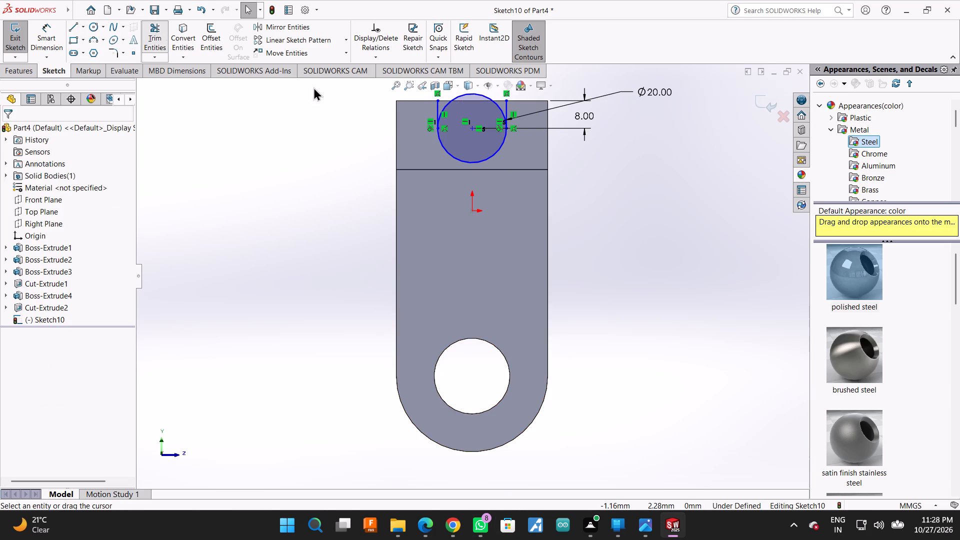
pyautogui.scroll(-3, 493, 92)
pyautogui.moveTo(474, 106); pyautogui.dragTo(456, 159)
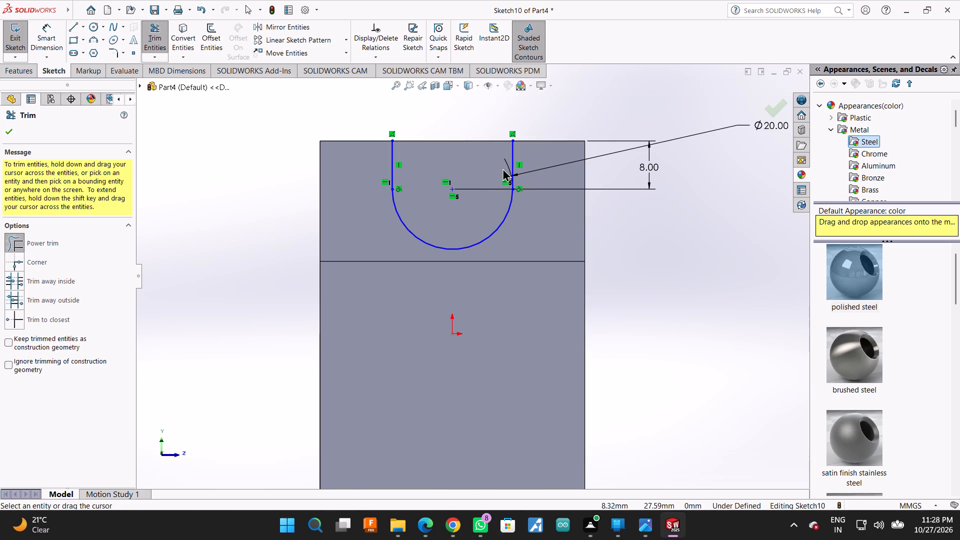
pyautogui.click(10, 130)
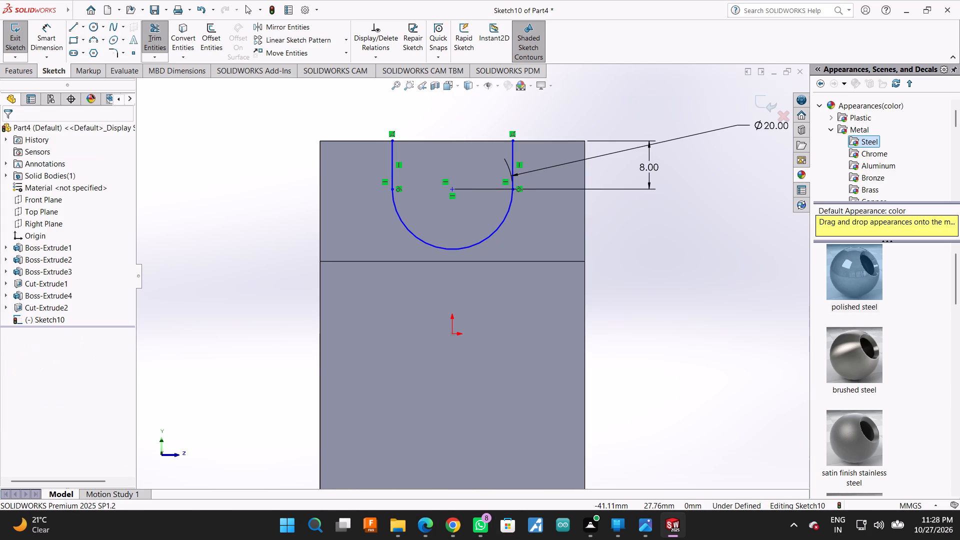
# Cut-extrude the U-shaped profile as a 20 mm Blind cut through the upper extension.
pyautogui.click(21, 67)
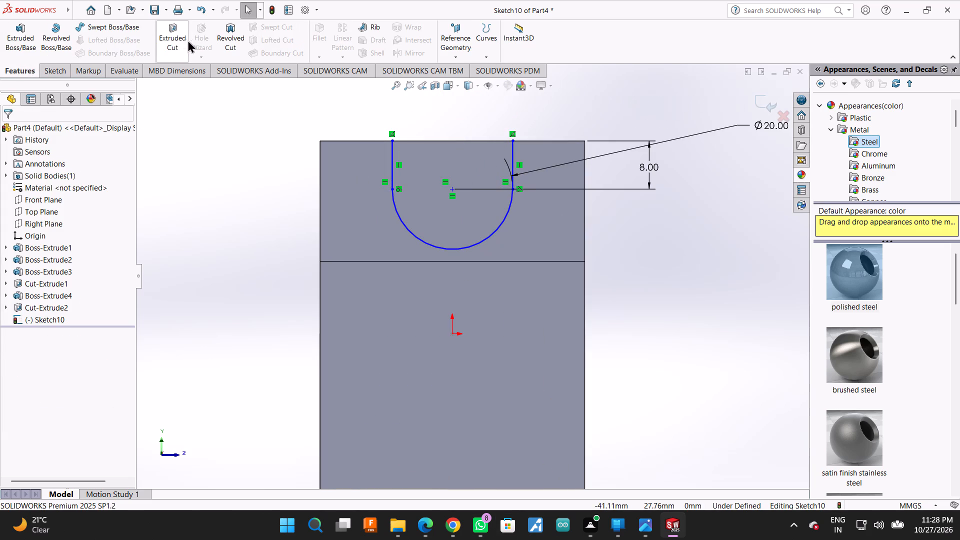
pyautogui.click(186, 30)
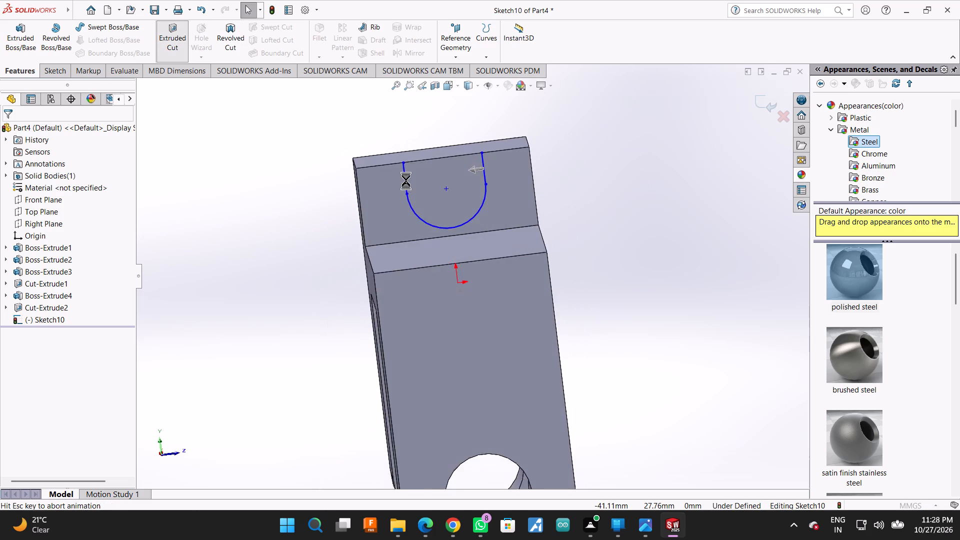
pyautogui.scroll(-2, 443, 237)
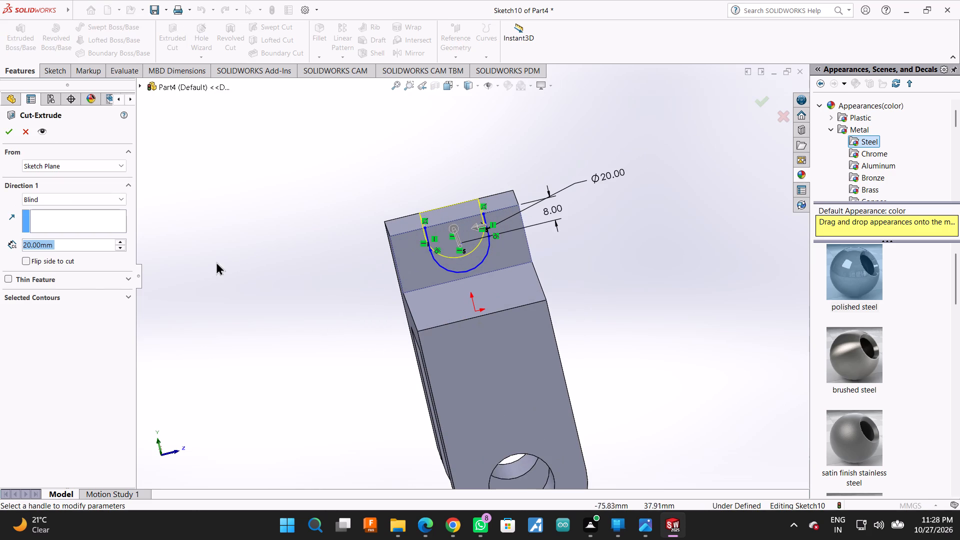
pyautogui.click(10, 125)
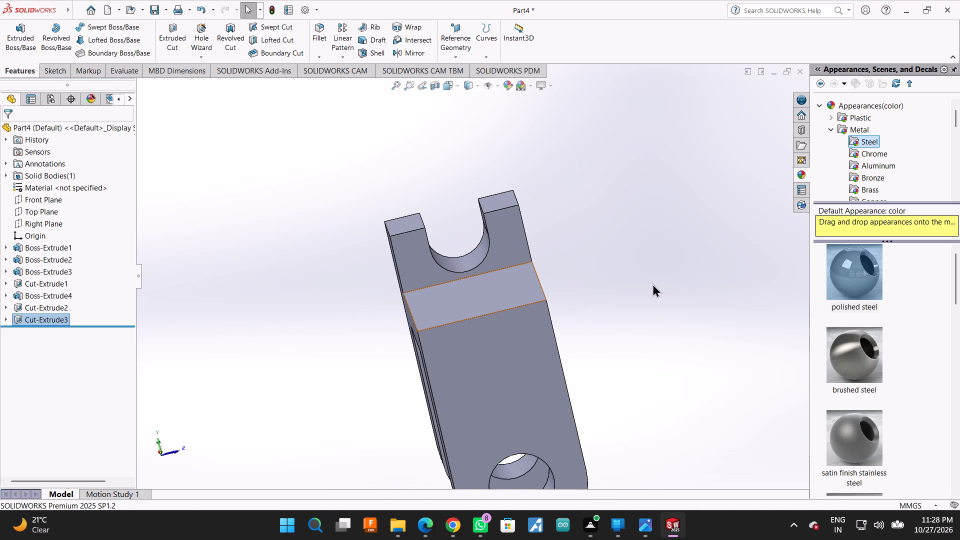
pyautogui.moveTo(652, 283); pyautogui.dragTo(651, 278, button='middle')
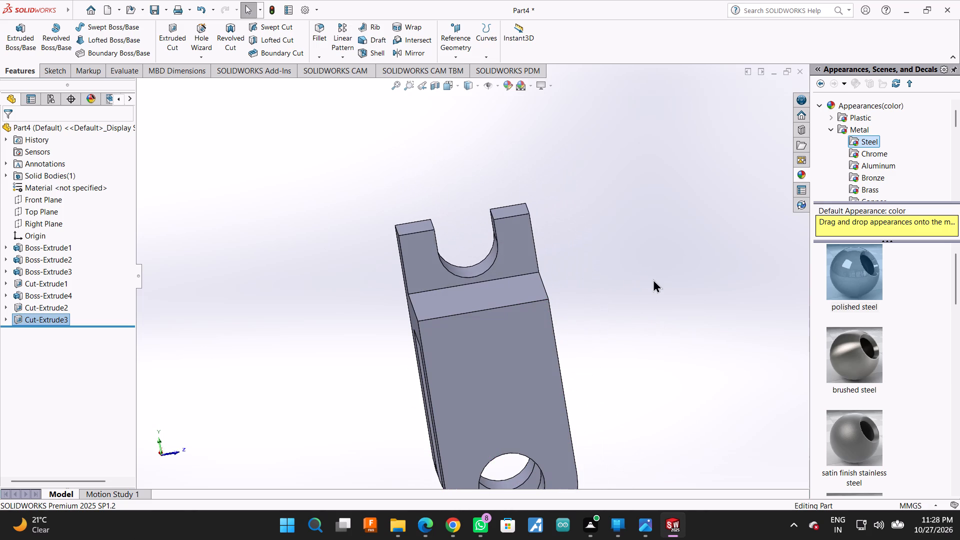
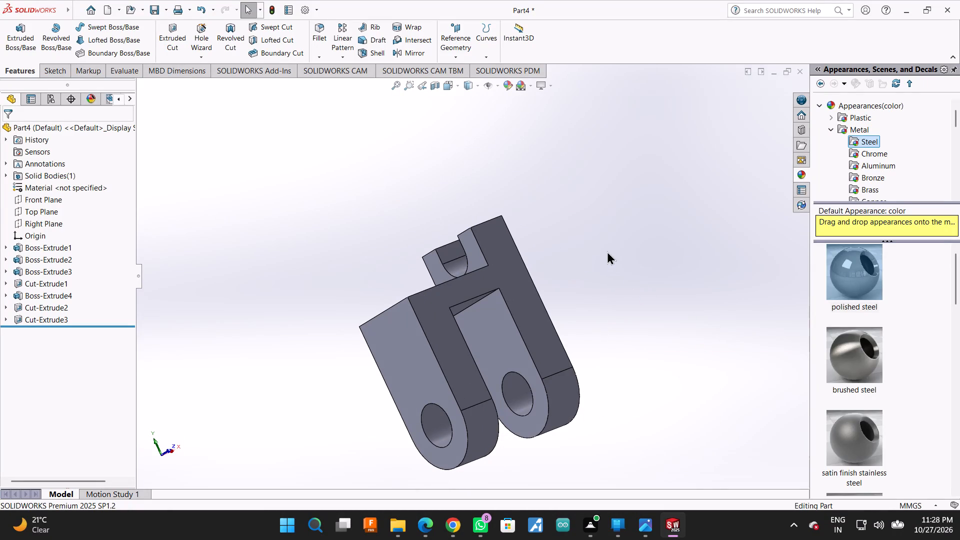
# Open the base extrusion's L-shaped profile sketch to examine its dimensions, and exit it without editing.
pyautogui.moveTo(607, 251); pyautogui.dragTo(648, 261, button='middle')
pyautogui.moveTo(721, 263); pyautogui.dragTo(723, 256, button='middle')
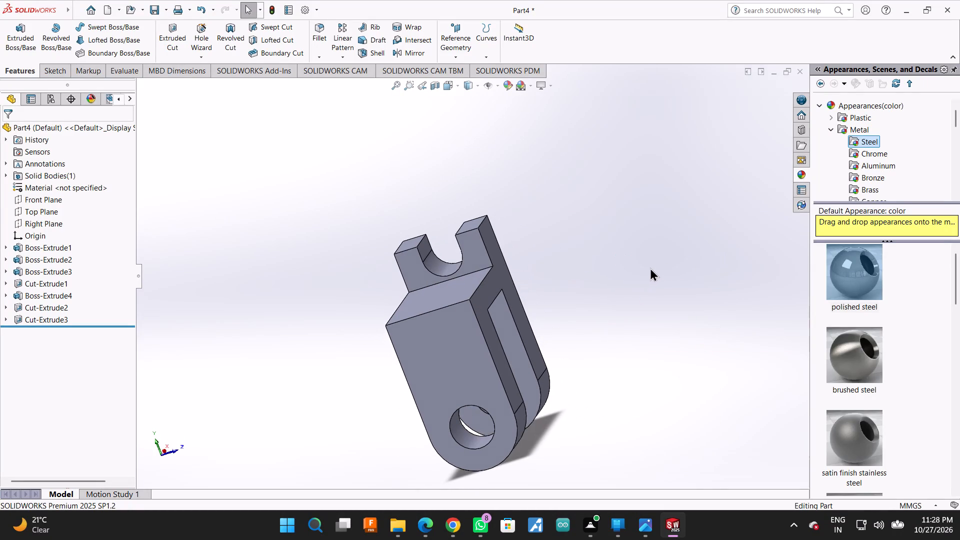
pyautogui.scroll(-2, 560, 354)
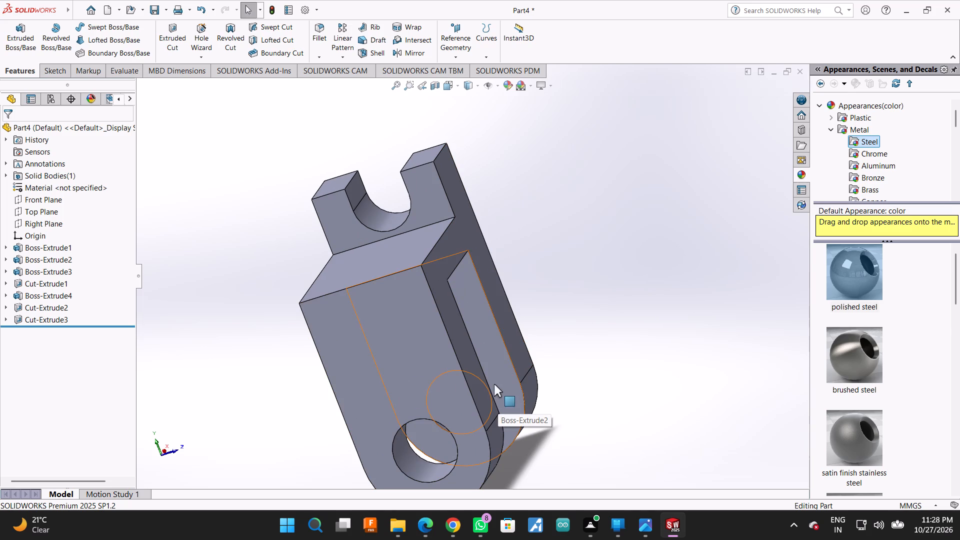
pyautogui.moveTo(606, 280); pyautogui.dragTo(624, 248, button='middle')
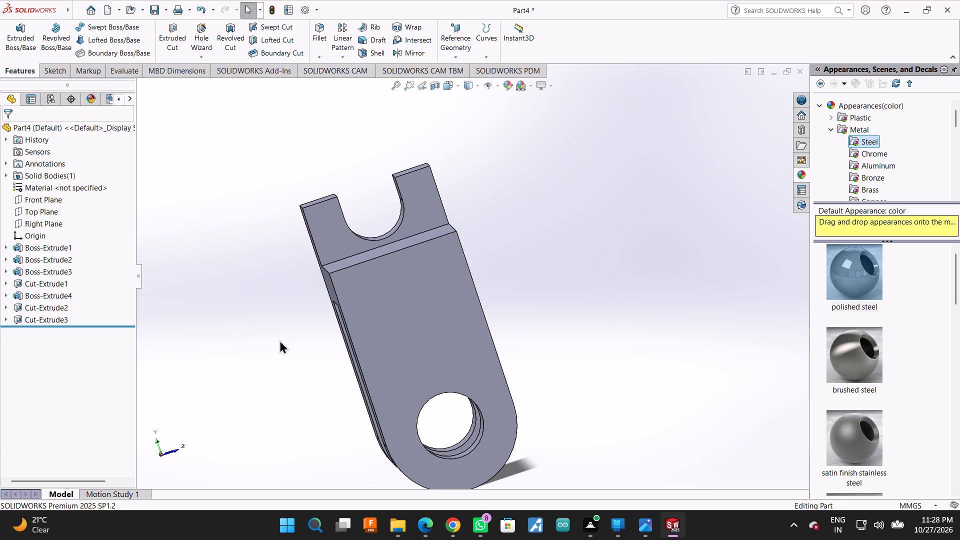
pyautogui.middleClick(335, 316)
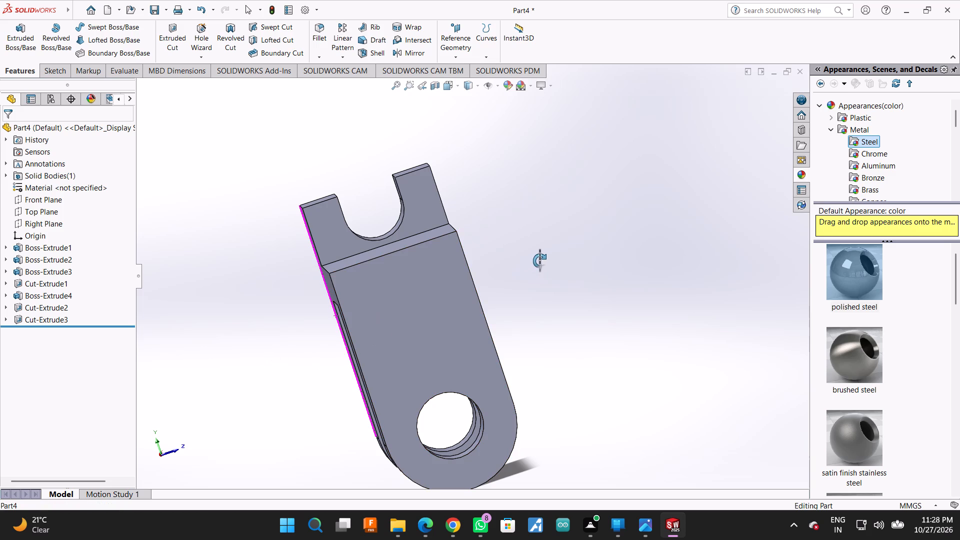
pyautogui.scroll(-1, 618, 264)
pyautogui.scroll(1, 618, 265)
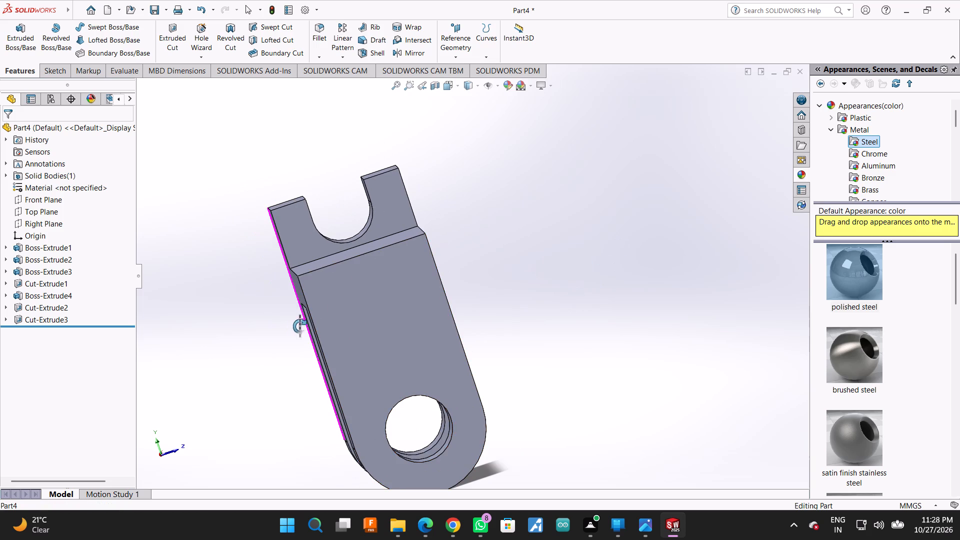
pyautogui.click(50, 245)
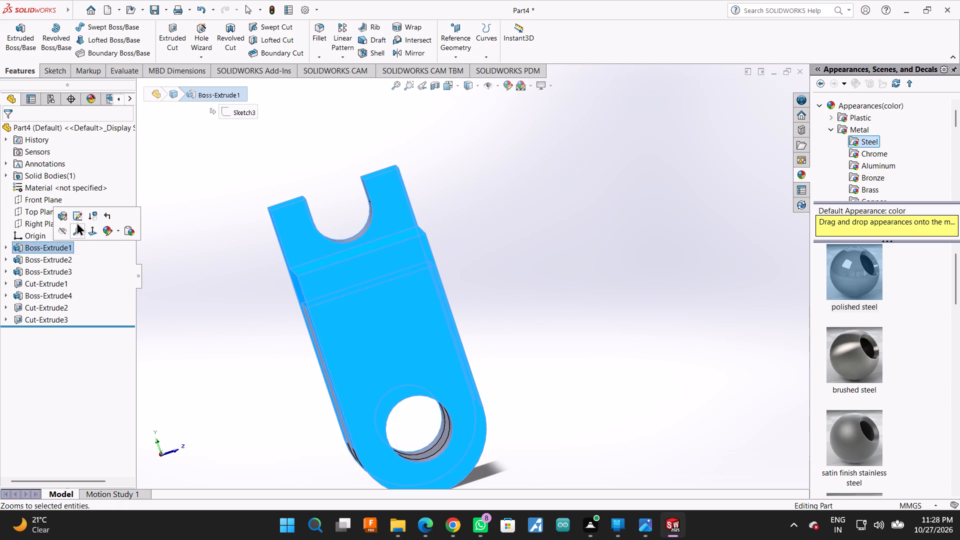
pyautogui.click(76, 221)
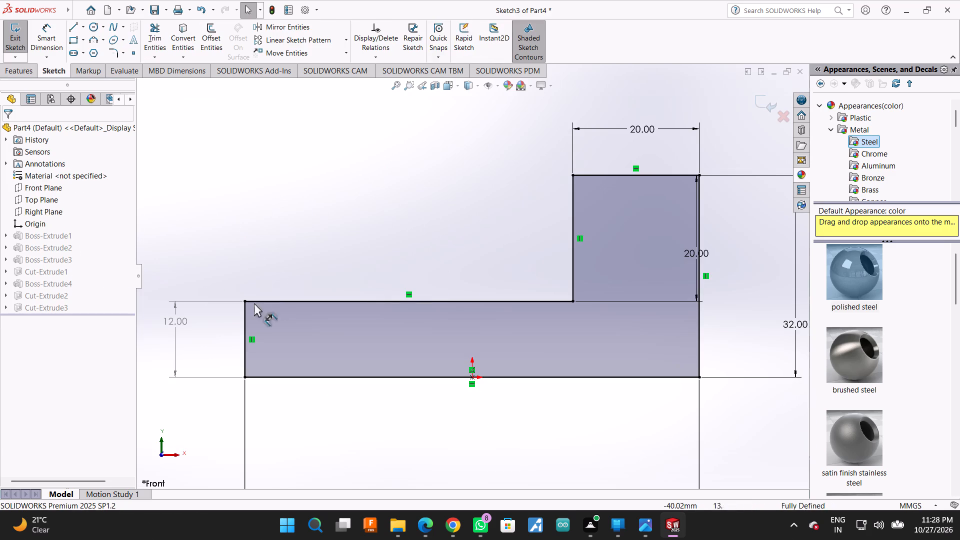
pyautogui.scroll(1, 330, 307)
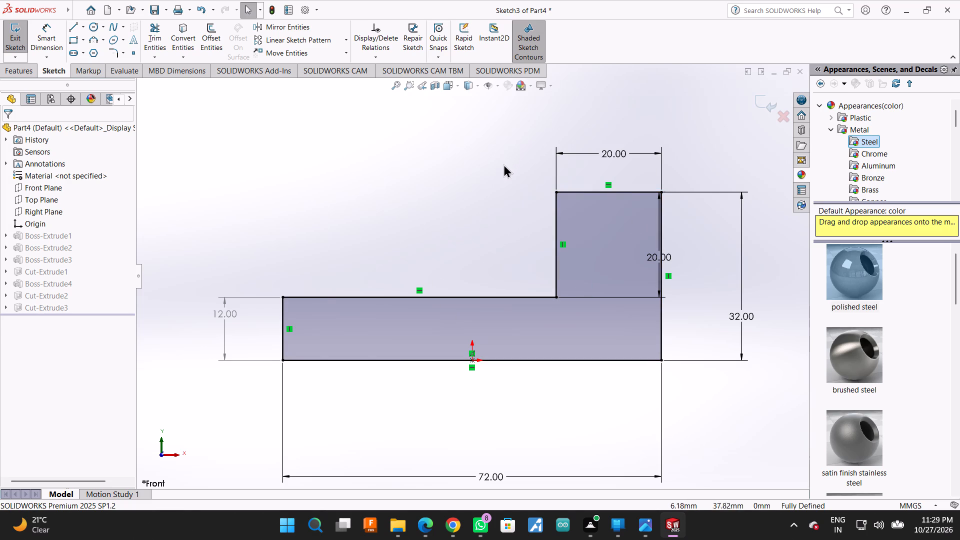
pyautogui.moveTo(461, 145); pyautogui.dragTo(467, 148, button='middle')
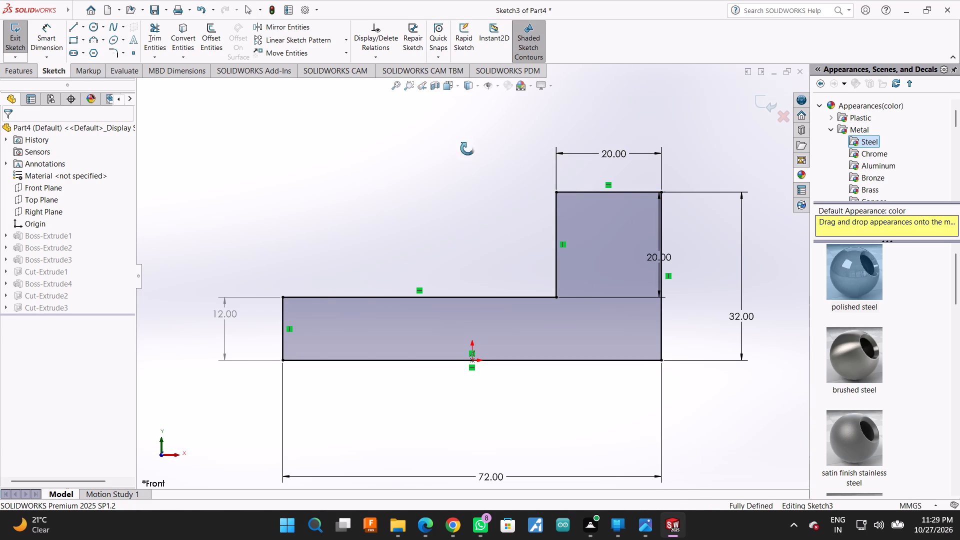
pyautogui.moveTo(467, 148); pyautogui.dragTo(532, 180, button='middle')
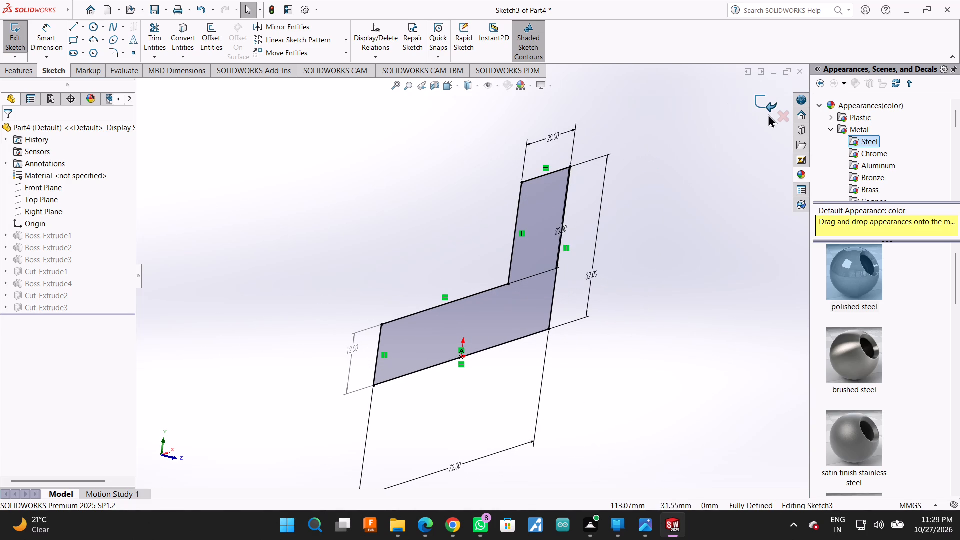
pyautogui.click(768, 114)
pyautogui.scroll(4, 708, 190)
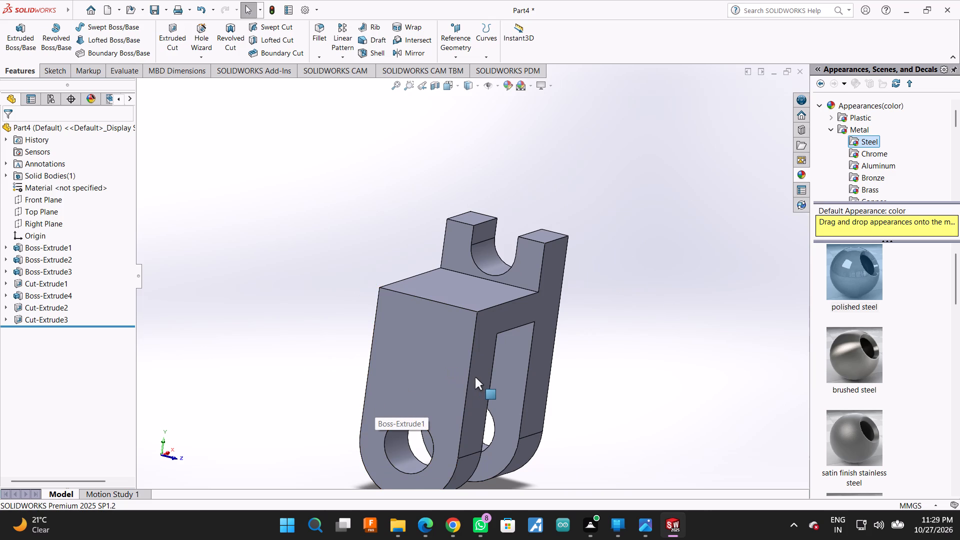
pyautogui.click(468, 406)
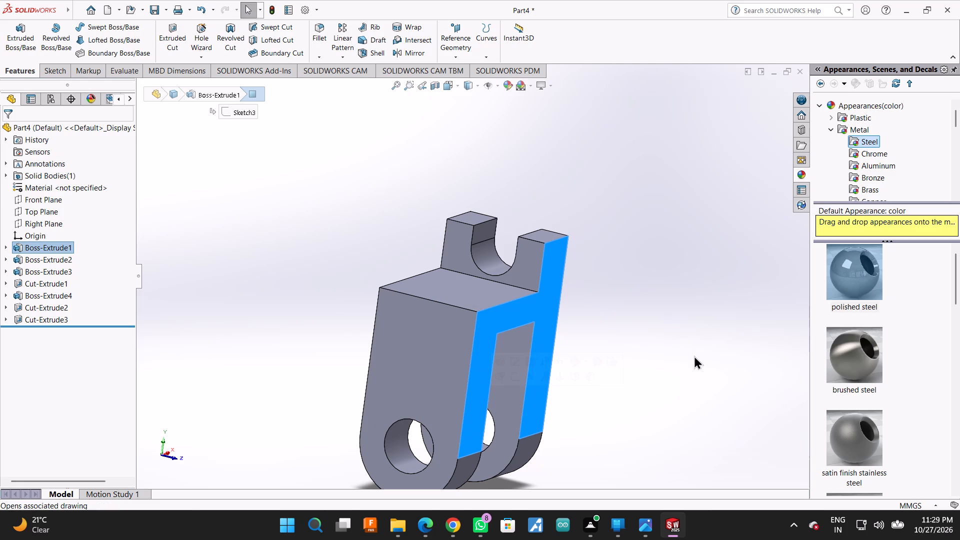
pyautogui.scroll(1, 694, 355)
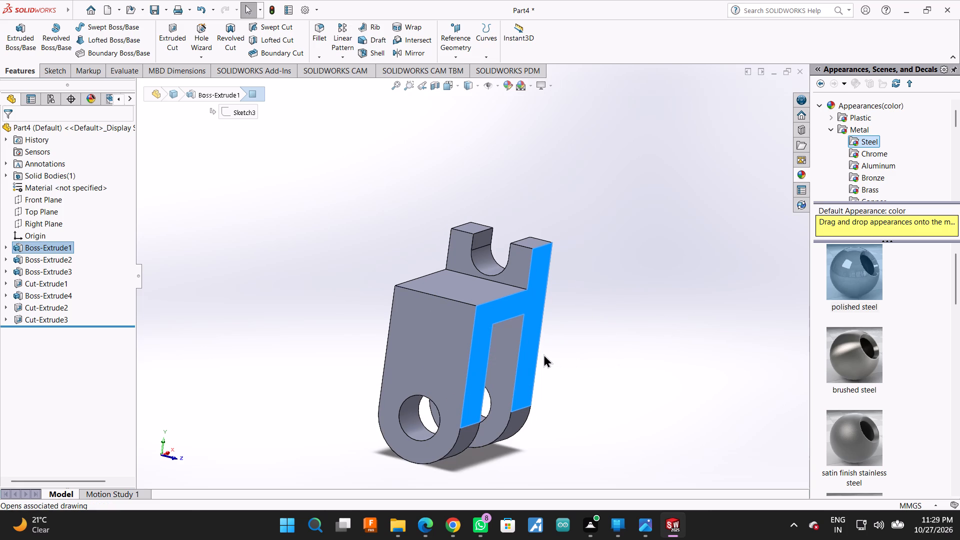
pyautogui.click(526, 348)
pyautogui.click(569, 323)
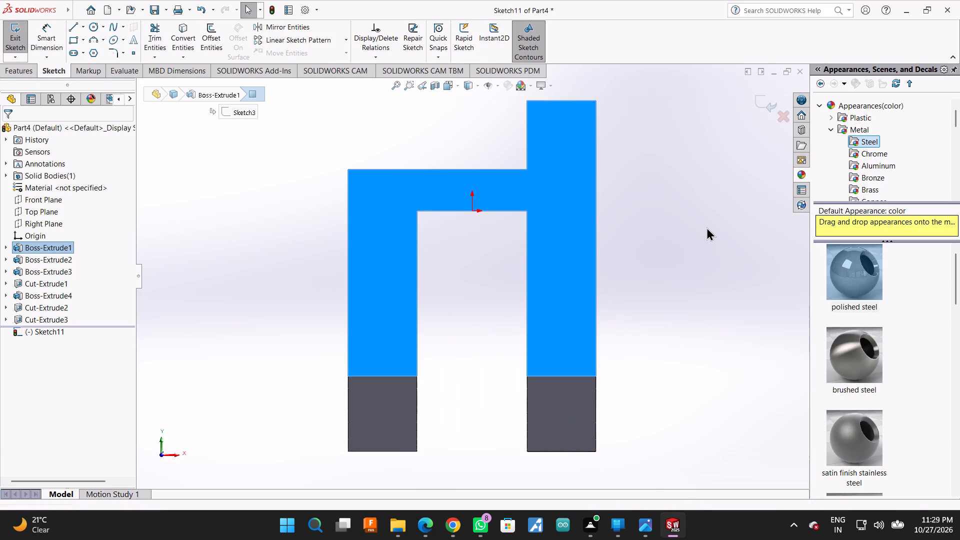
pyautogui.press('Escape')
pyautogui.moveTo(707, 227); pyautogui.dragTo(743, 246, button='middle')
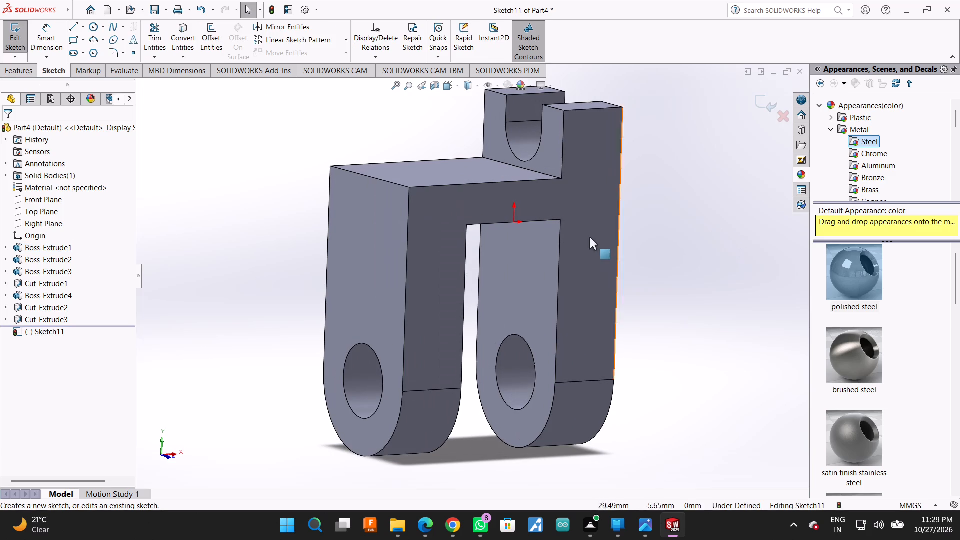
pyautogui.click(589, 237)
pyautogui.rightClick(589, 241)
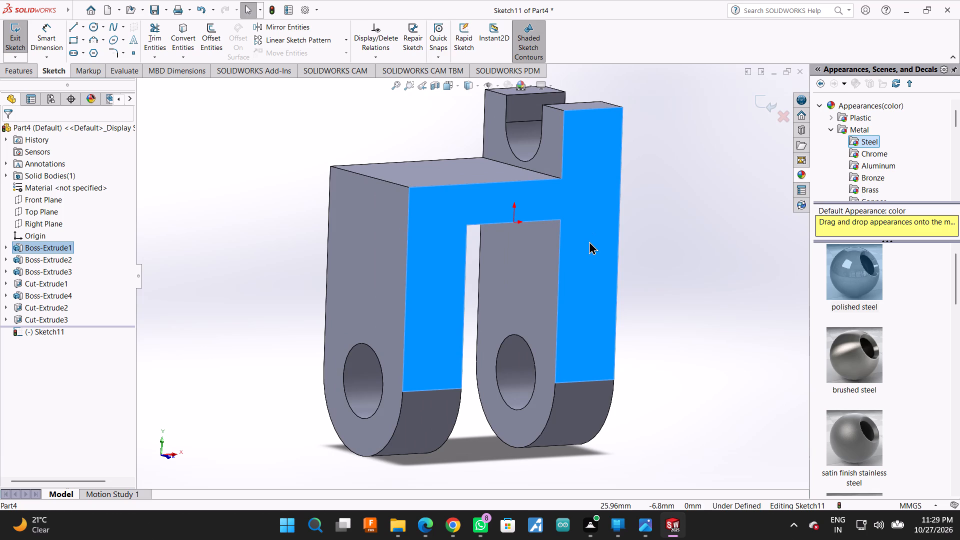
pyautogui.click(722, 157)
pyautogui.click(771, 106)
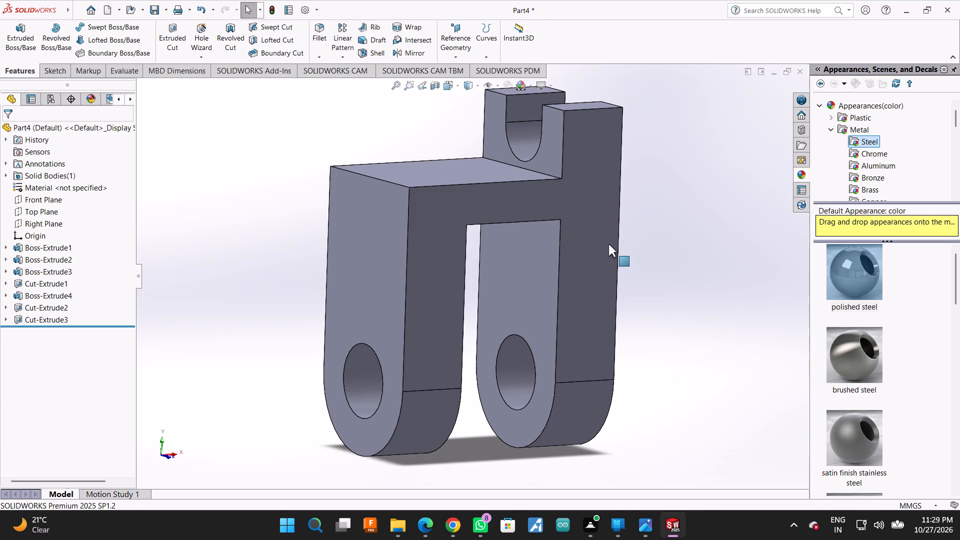
# Open the base extrusion's definition to examine its end condition and depth, and leave it without changes.
pyautogui.click(608, 244)
pyautogui.click(634, 204)
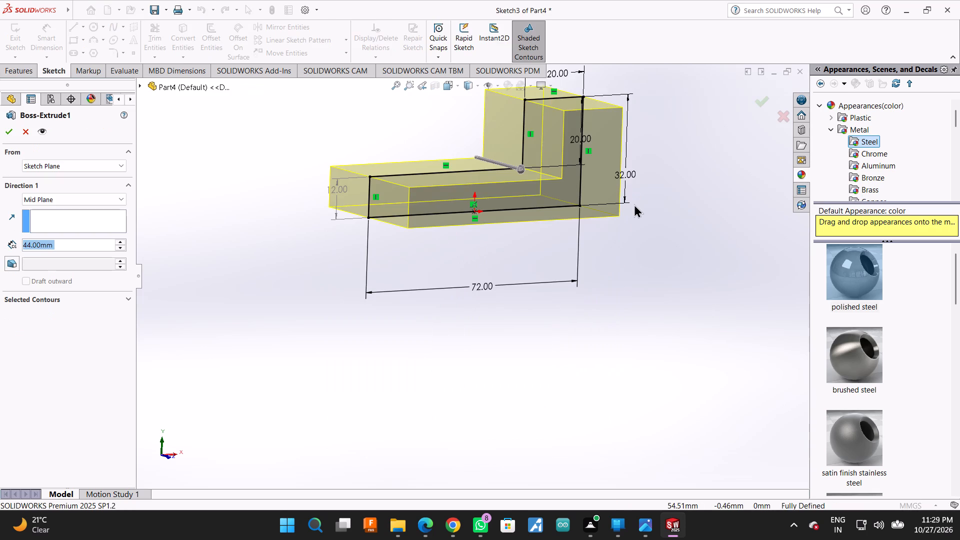
pyautogui.scroll(-1, 530, 224)
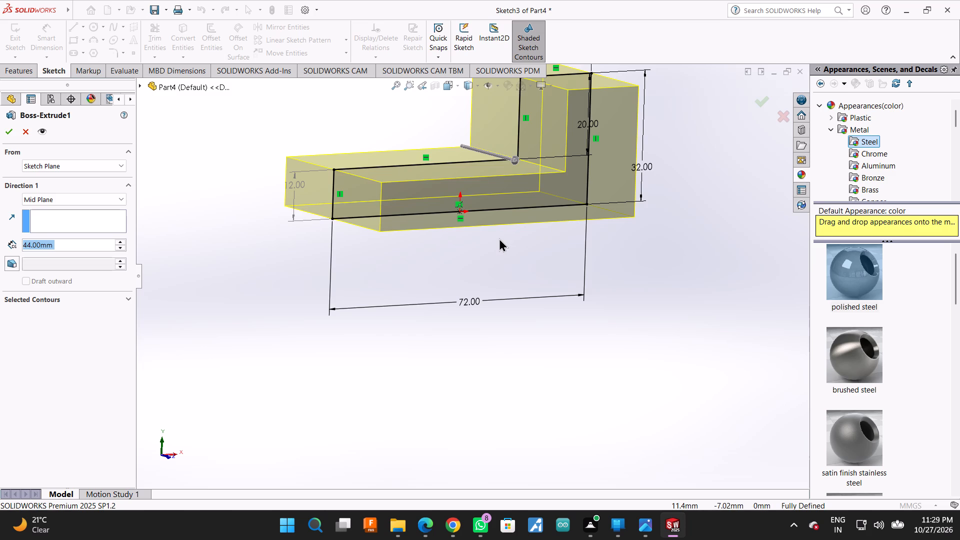
pyautogui.press('Escape')
pyautogui.press('`')
pyautogui.press('Escape')
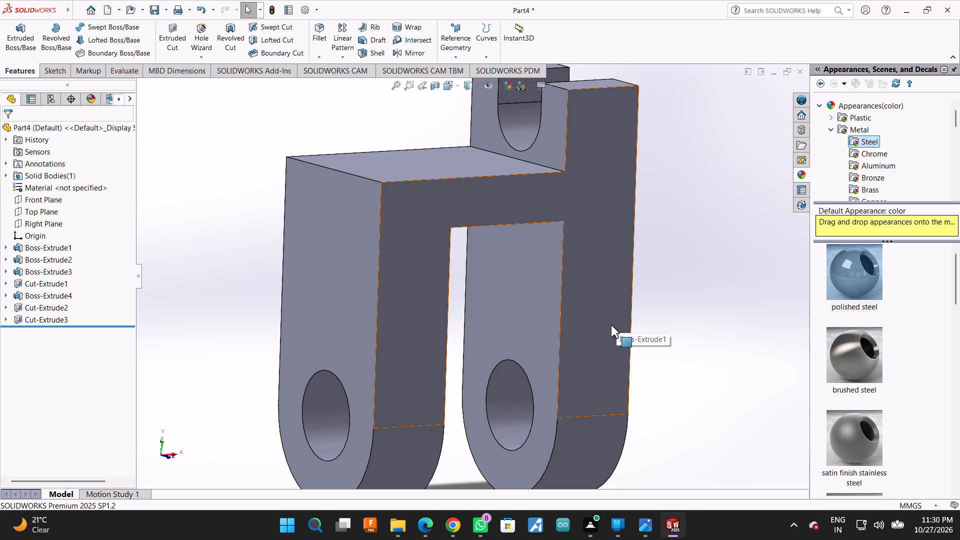
# Undo the U-slot cut in the upper extension and the circle, lines and dimensions of its sketch.
pyautogui.hotkey('ctrl', 'z')
pyautogui.hotkey('ctrl', 'z')
pyautogui.hotkey('ctrl', 'z')
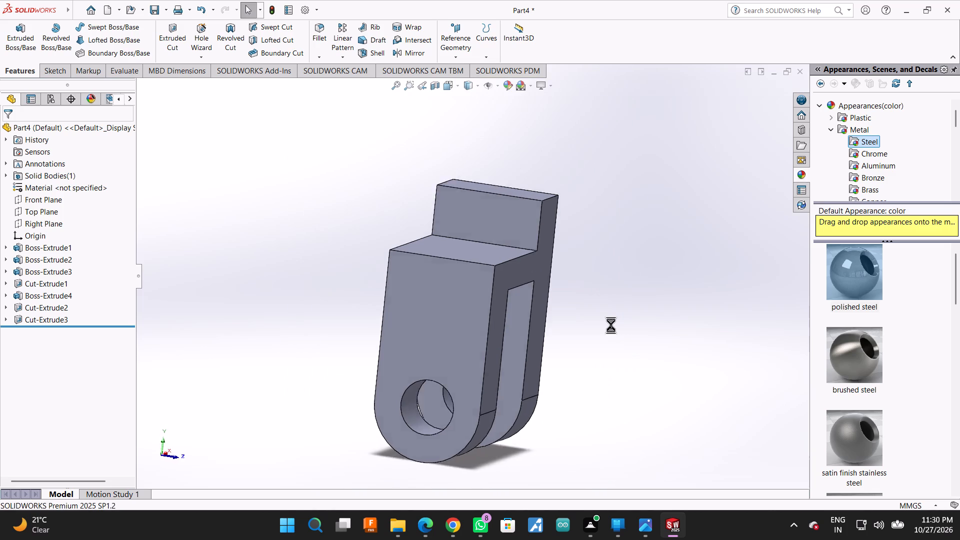
pyautogui.hotkey('ctrl', 'z')
pyautogui.hotkey('ctrl', 'z')
pyautogui.hotkey('ctrl', 'z')
pyautogui.hotkey('ctrl', 'z')
pyautogui.hotkey('ctrl', 'z')
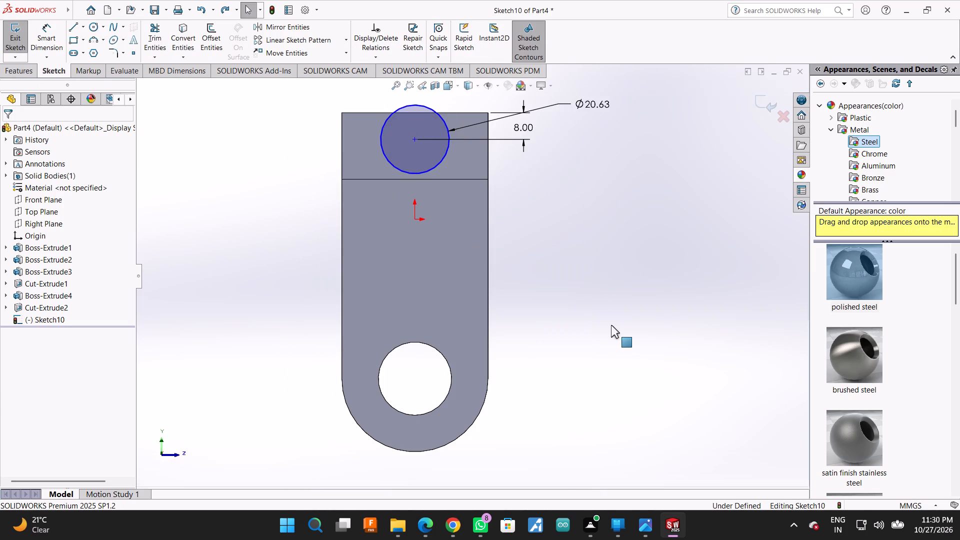
pyautogui.hotkey('ctrl', 'z')
pyautogui.hotkey('ctrl', 'z')
pyautogui.hotkey('ctrl', 'z')
pyautogui.hotkey('ctrl', 'z')
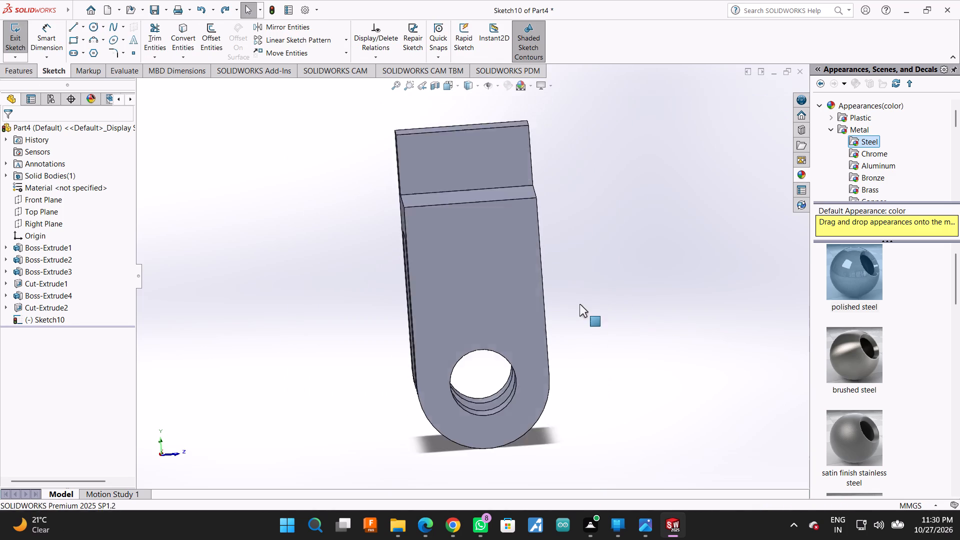
# Undo the hole cut and the rounded-end extrusion on the leg below the upper extension, including their sketches.
pyautogui.hotkey('ctrl', 'z')
pyautogui.hotkey('ctrl', 'z')
pyautogui.hotkey('ctrl', 'z')
pyautogui.hotkey('ctrl', 'z')
pyautogui.hotkey('ctrl', 'z')
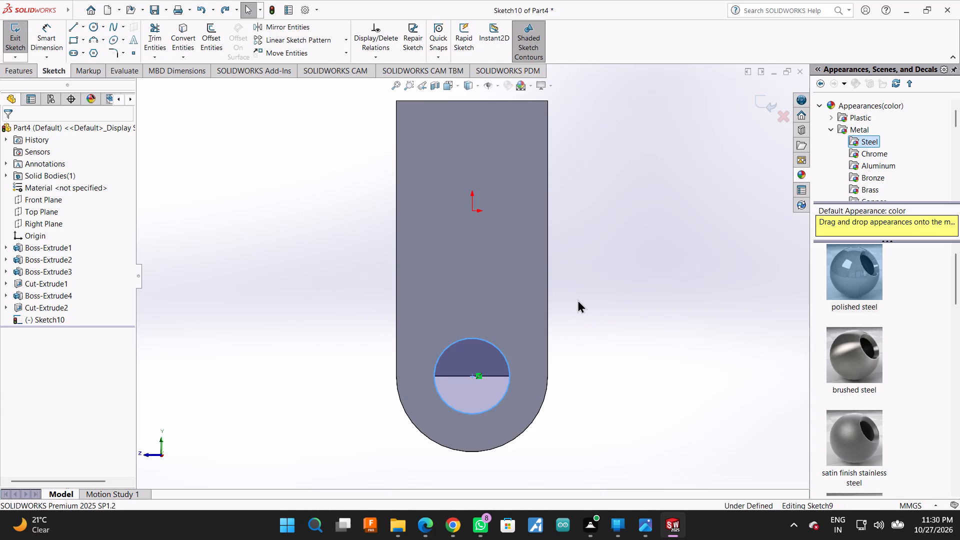
pyautogui.hotkey('ctrl', 'z')
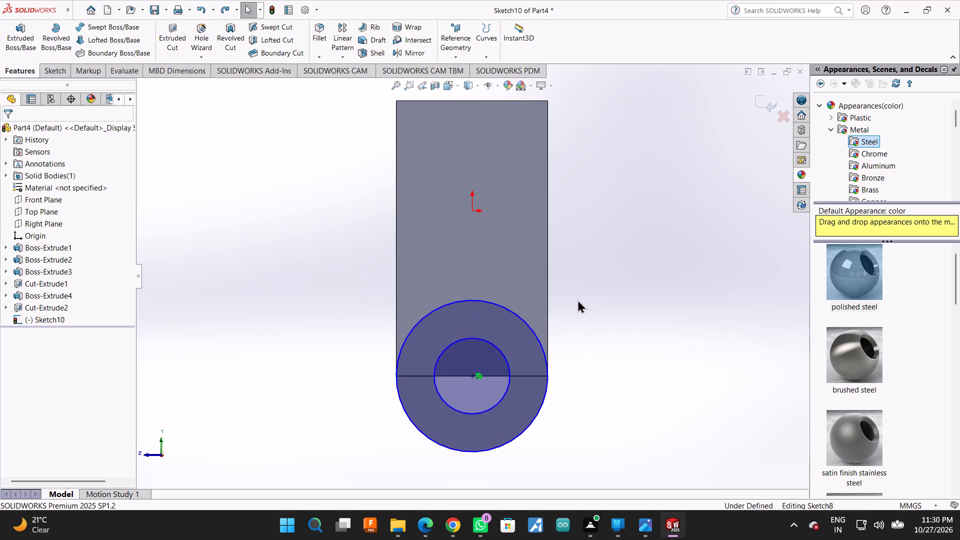
pyautogui.hotkey('ctrl', 'z')
pyautogui.hotkey('ctrl', 'z')
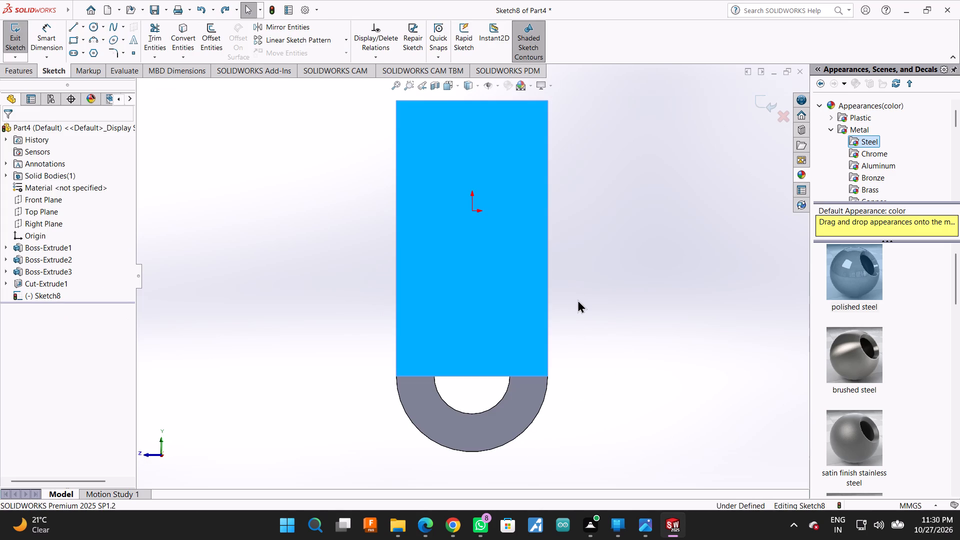
pyautogui.hotkey('ctrl', 'z')
pyautogui.hotkey('ctrl', 'z')
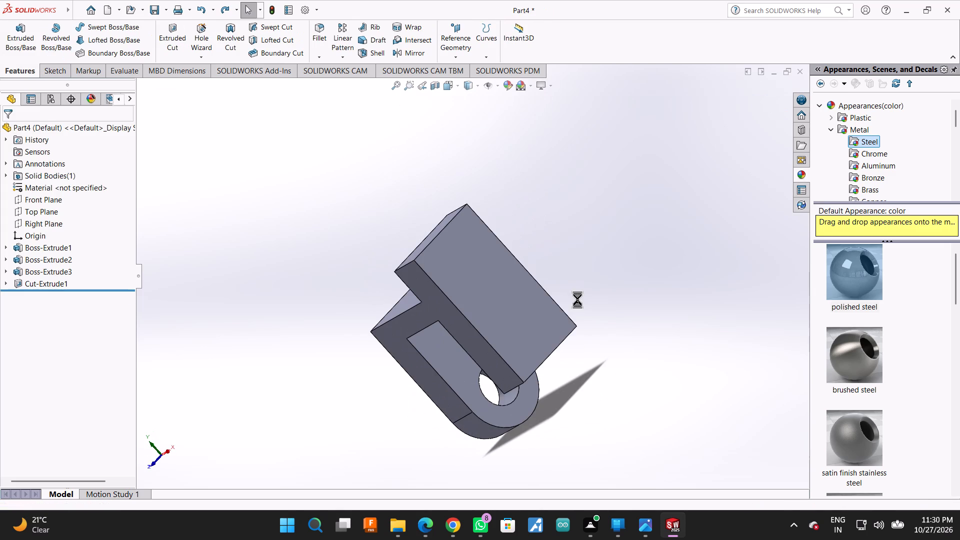
# Undo the hole cut and the rounded-end extrusion on the other leg, including the circles sketched on its outer face.
pyautogui.hotkey('ctrl', 'z')
pyautogui.hotkey('ctrl', 'z')
pyautogui.hotkey('ctrl', 'z')
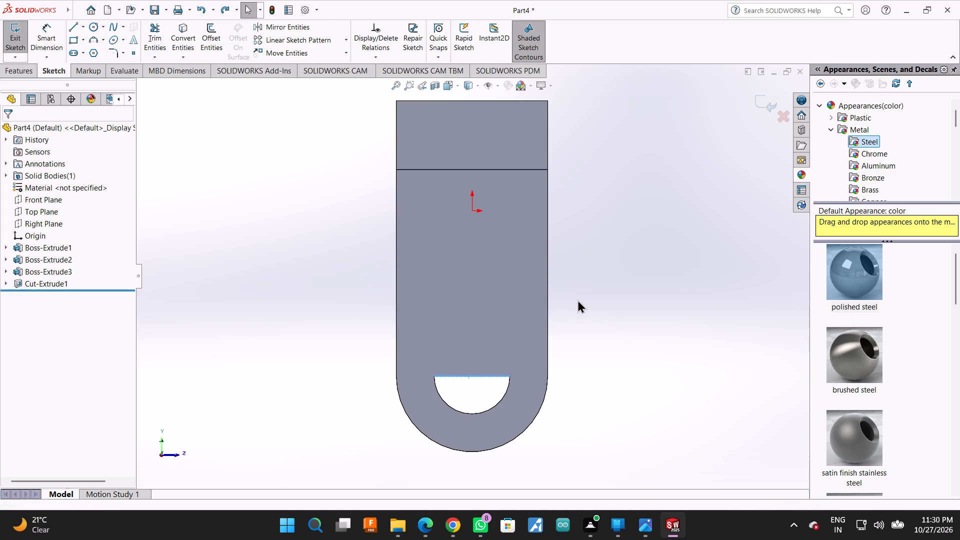
pyautogui.hotkey('ctrl', 'z')
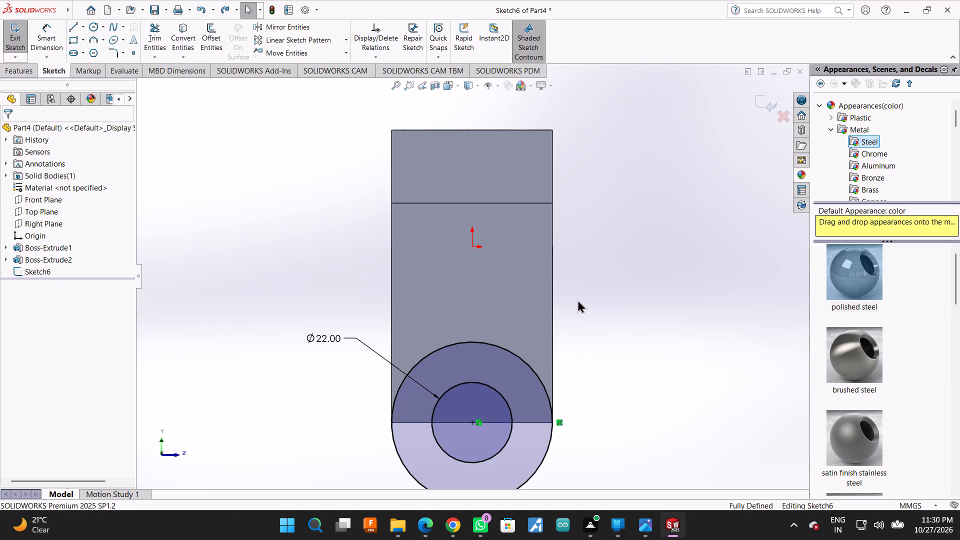
pyautogui.hotkey('ctrl', 'z')
pyautogui.hotkey('ctrl', 'z')
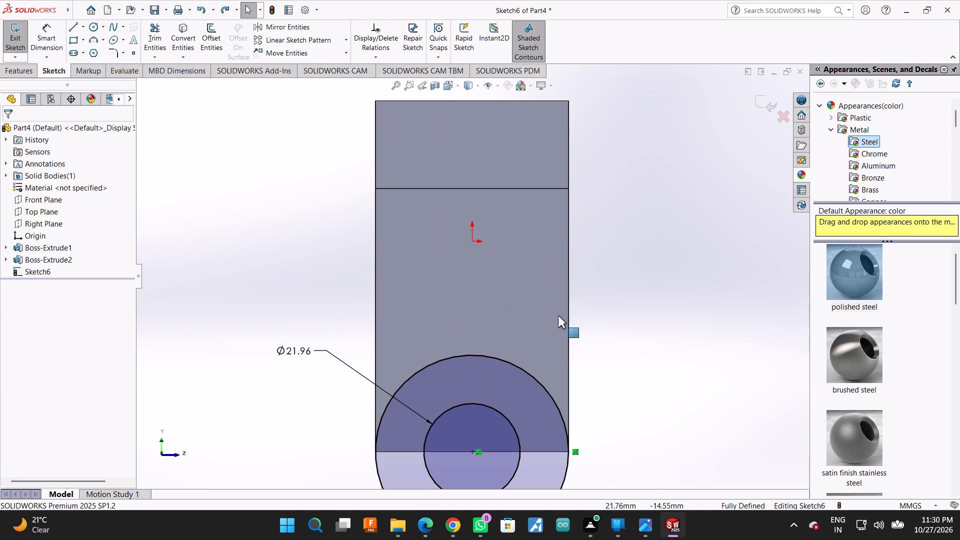
pyautogui.hotkey('ctrl', 'z')
pyautogui.hotkey('ctrl', 'z')
pyautogui.hotkey('ctrl', 'z')
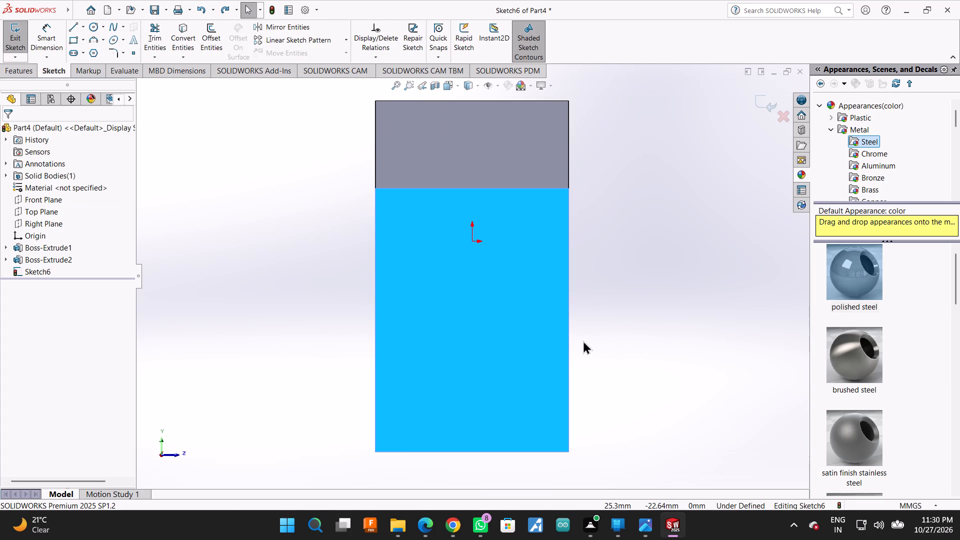
# Undo the extrusion of the two legs, back to the sketch of two 20 mm wide rectangles on the base's underside.
pyautogui.moveTo(611, 309); pyautogui.dragTo(566, 329, button='middle')
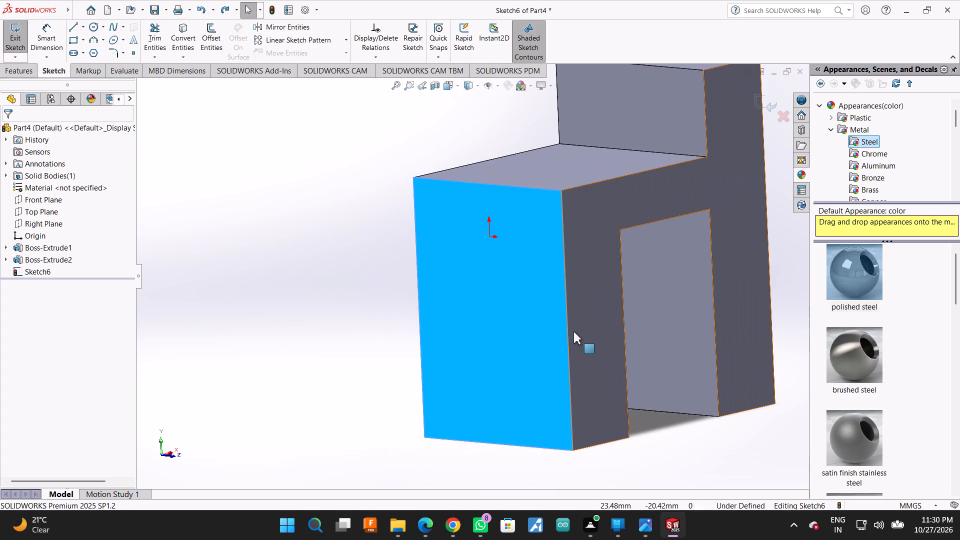
pyautogui.hotkey('ctrl', 'z')
pyautogui.hotkey('ctrl', 'z')
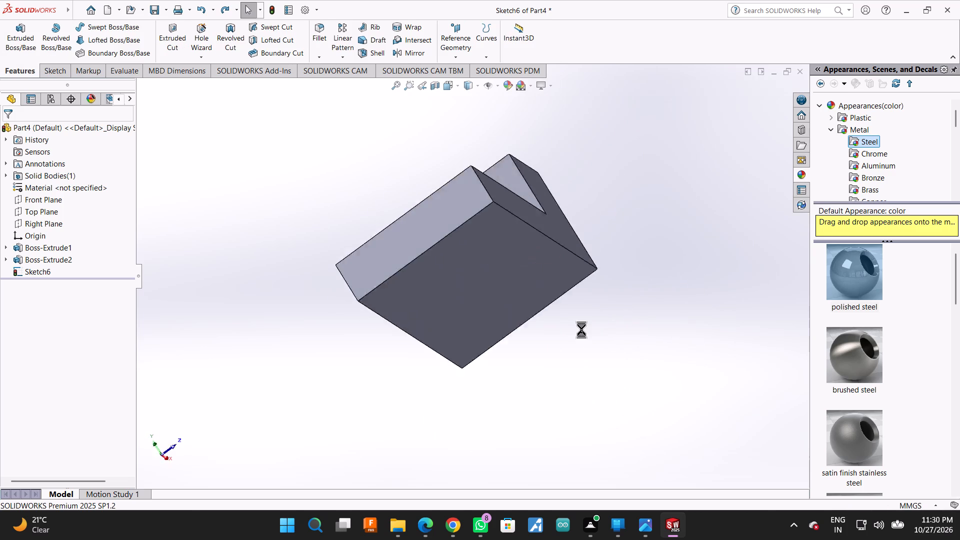
pyautogui.scroll(3, 571, 333)
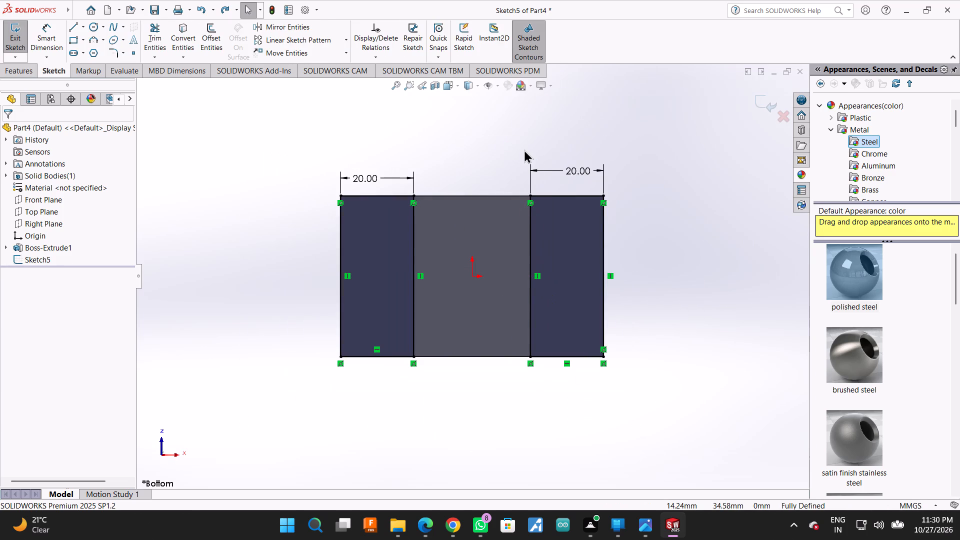
pyautogui.moveTo(527, 191); pyautogui.dragTo(527, 214, button='middle')
pyautogui.moveTo(528, 219); pyautogui.dragTo(533, 336, button='middle')
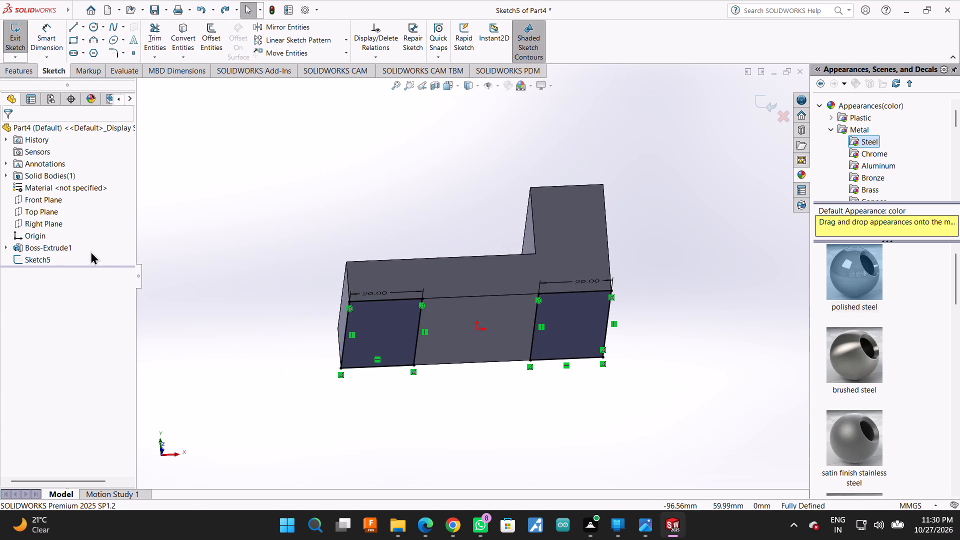
# Extrude the two rectangles on the base's underside 24 mm downward as legs.
pyautogui.click(12, 72)
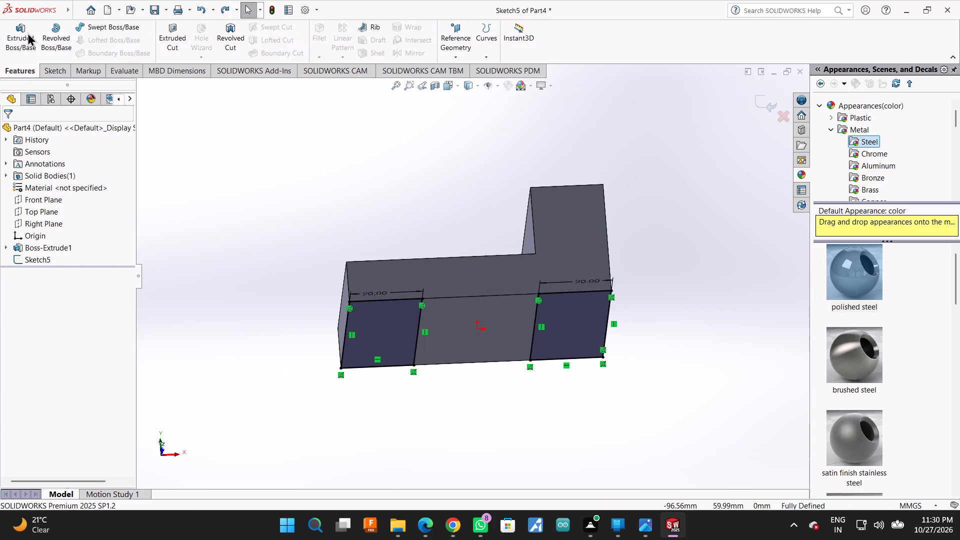
pyautogui.click(23, 30)
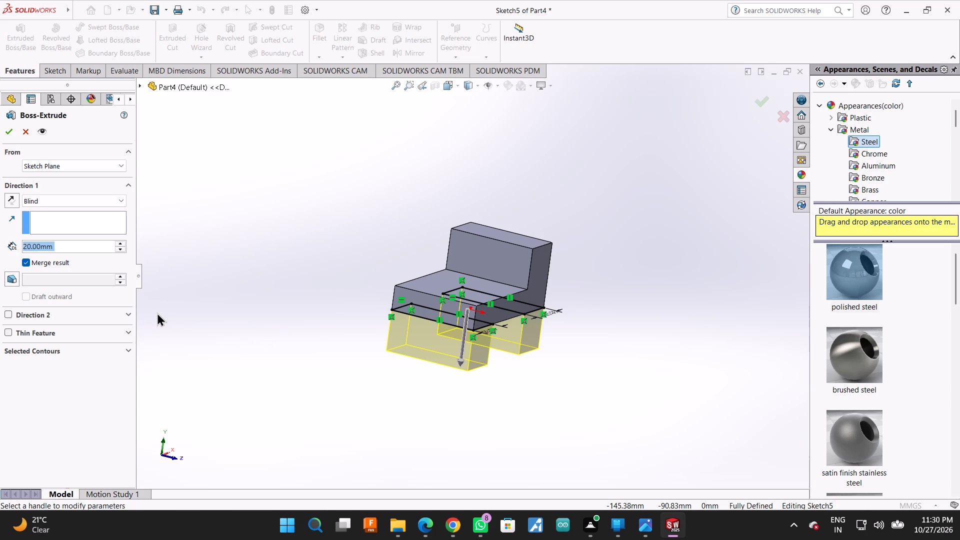
pyautogui.write('24')
pyautogui.press('Return')
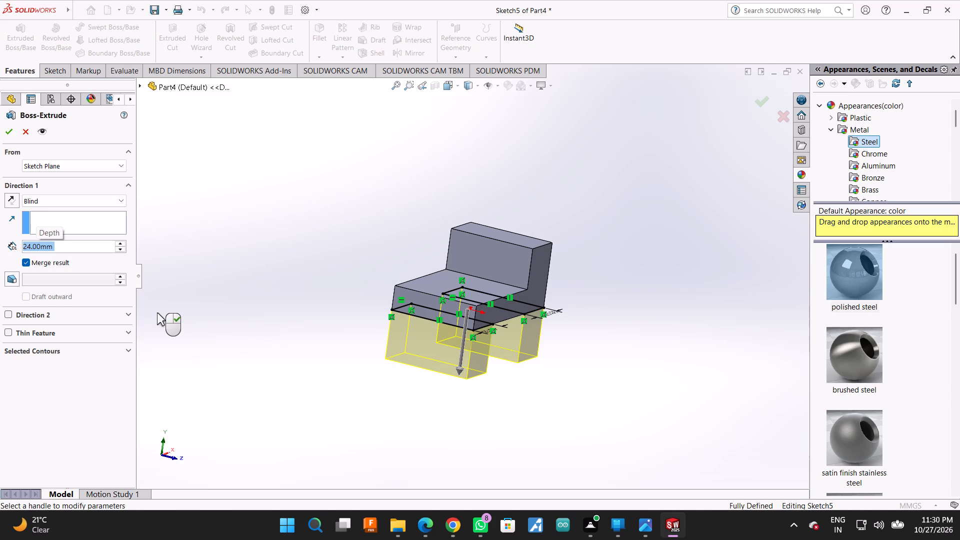
pyautogui.click(7, 130)
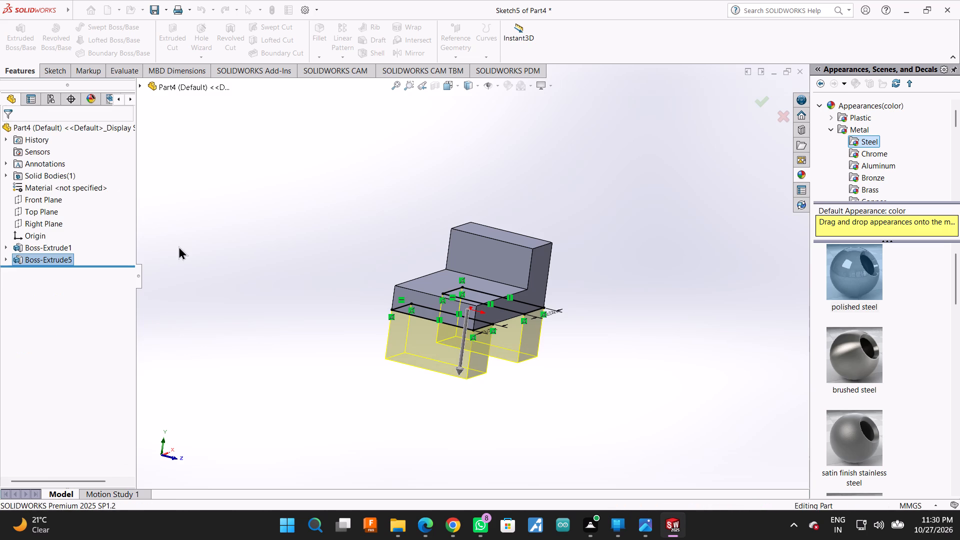
# Sketch two concentric circles on the outer face of the leg opposite the upper extension, centred on its bottom edge midpoint, radii 22 mm and about 11.4 mm.
pyautogui.click(422, 342)
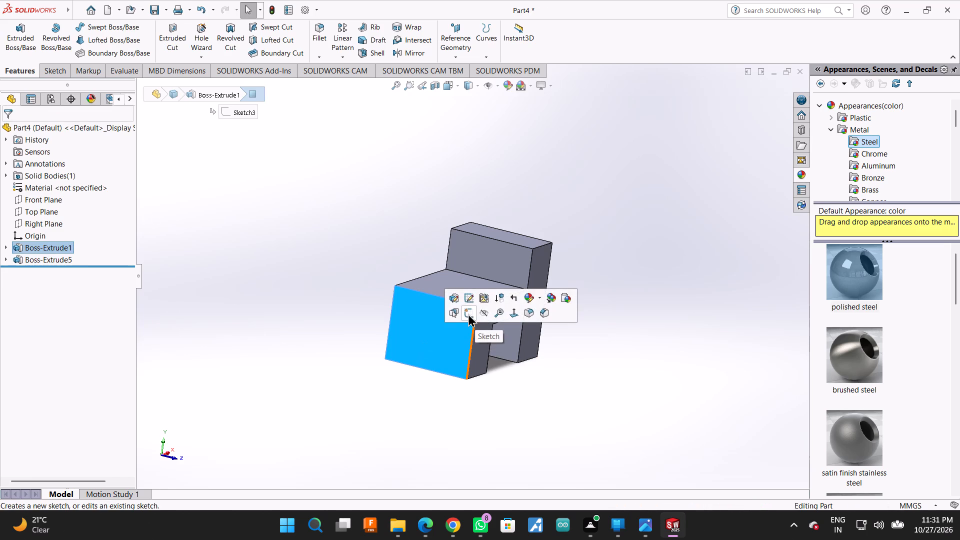
pyautogui.click(467, 313)
pyautogui.click(90, 28)
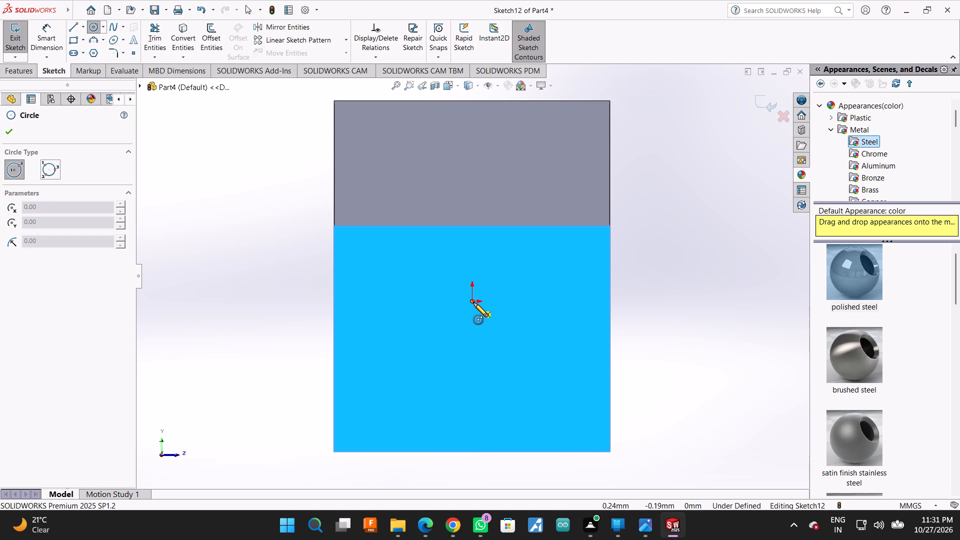
pyautogui.click(471, 451)
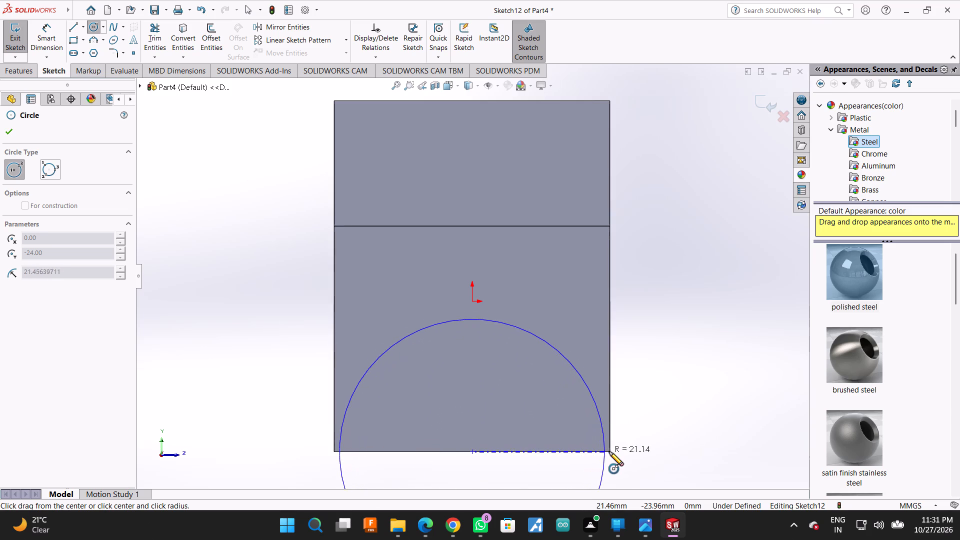
pyautogui.click(609, 451)
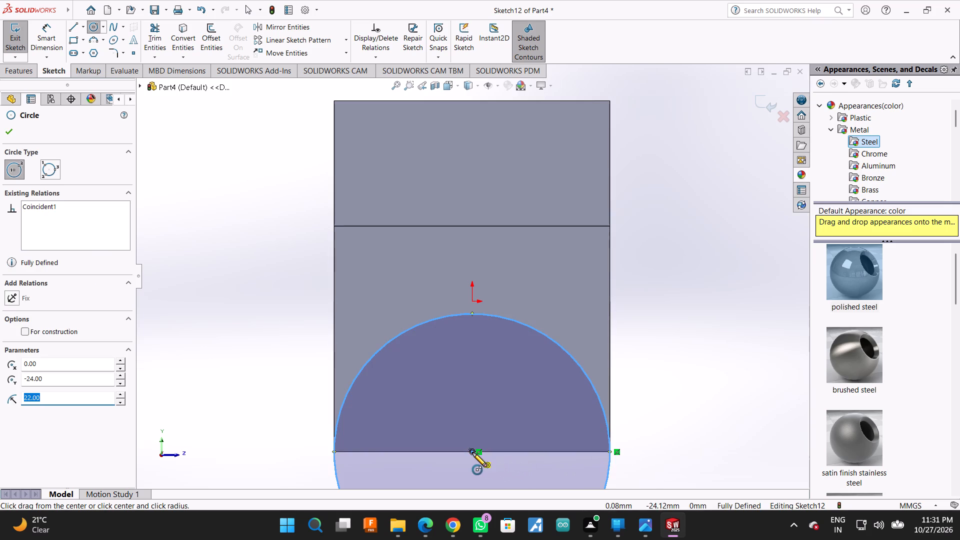
pyautogui.click(471, 452)
pyautogui.click(543, 451)
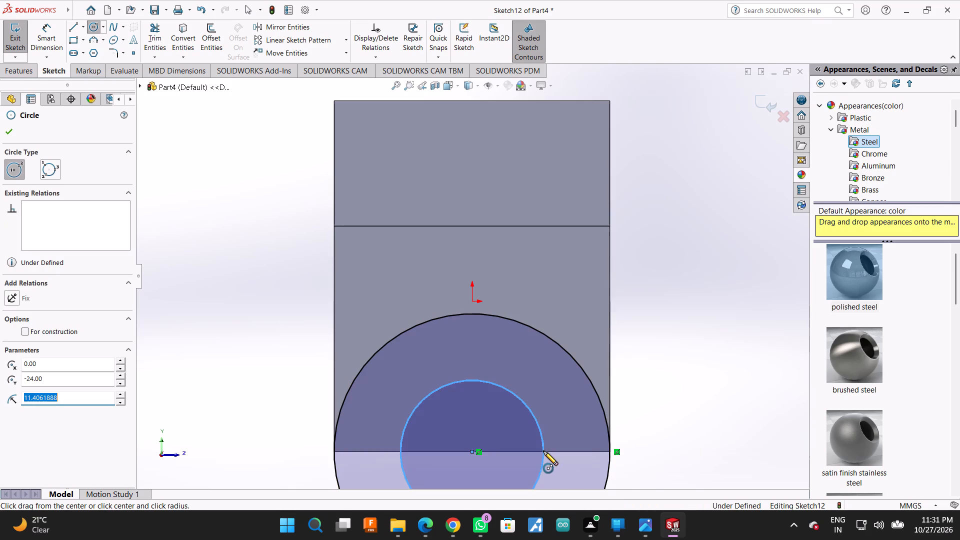
pyautogui.scroll(4, 521, 414)
pyautogui.click(14, 138)
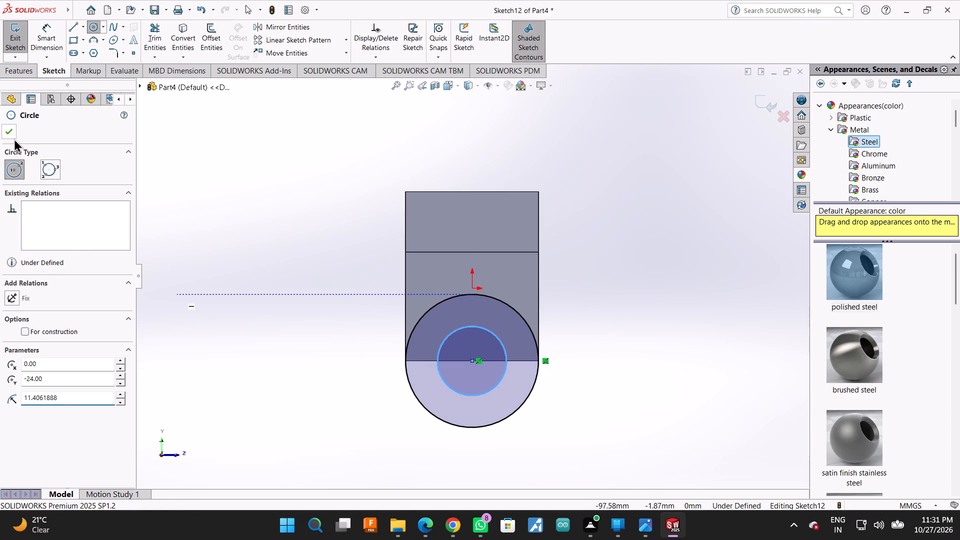
# Dimension the inner circle's diameter as 22 mm.
pyautogui.click(41, 27)
pyautogui.scroll(-2, 514, 303)
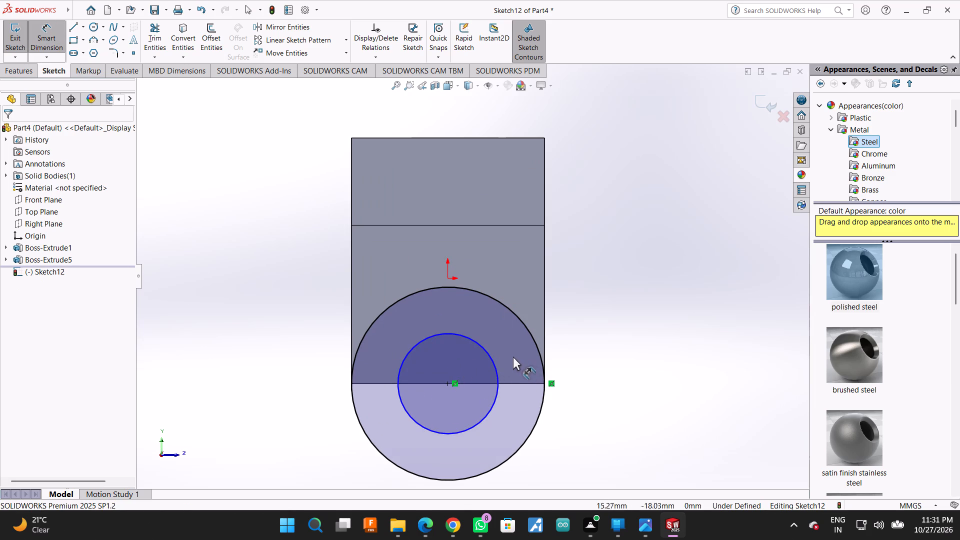
pyautogui.click(494, 367)
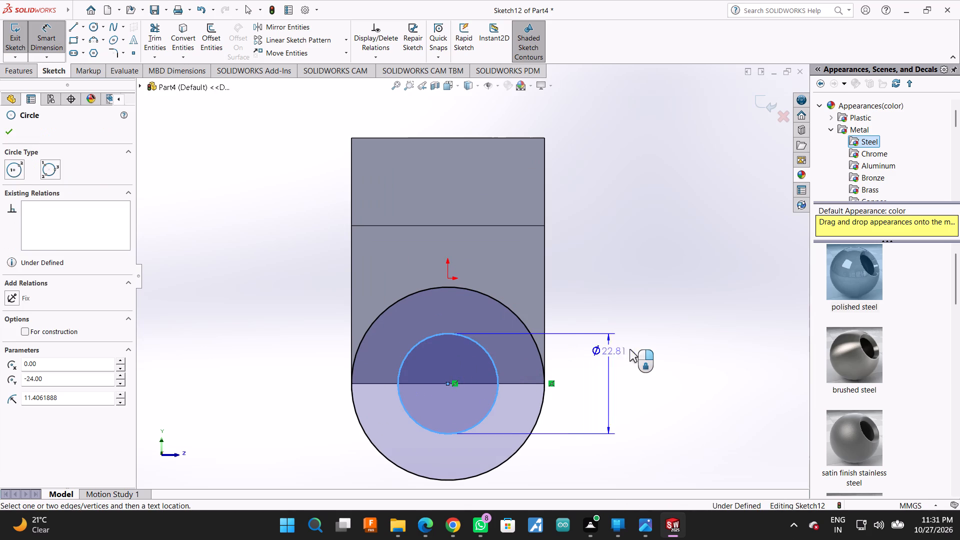
pyautogui.click(635, 349)
pyautogui.write('22')
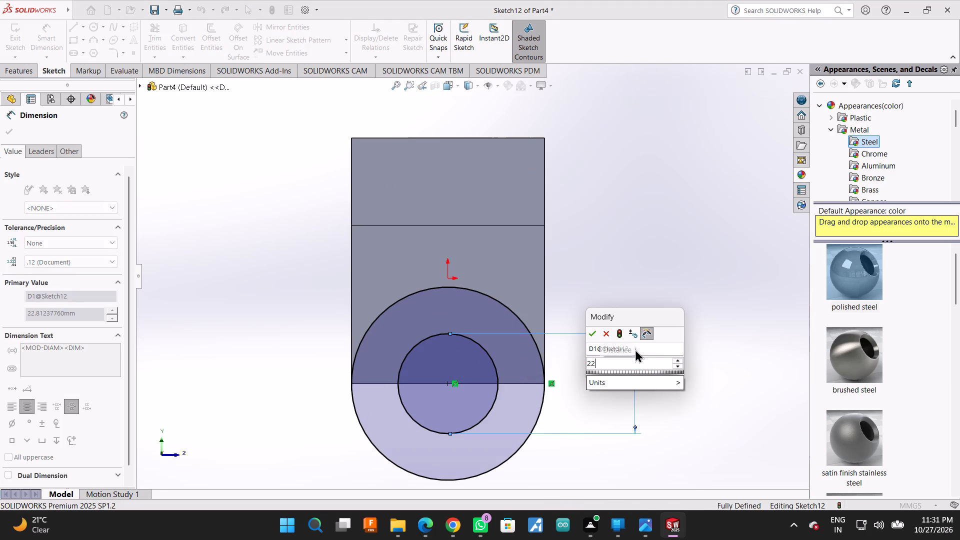
pyautogui.press('Return')
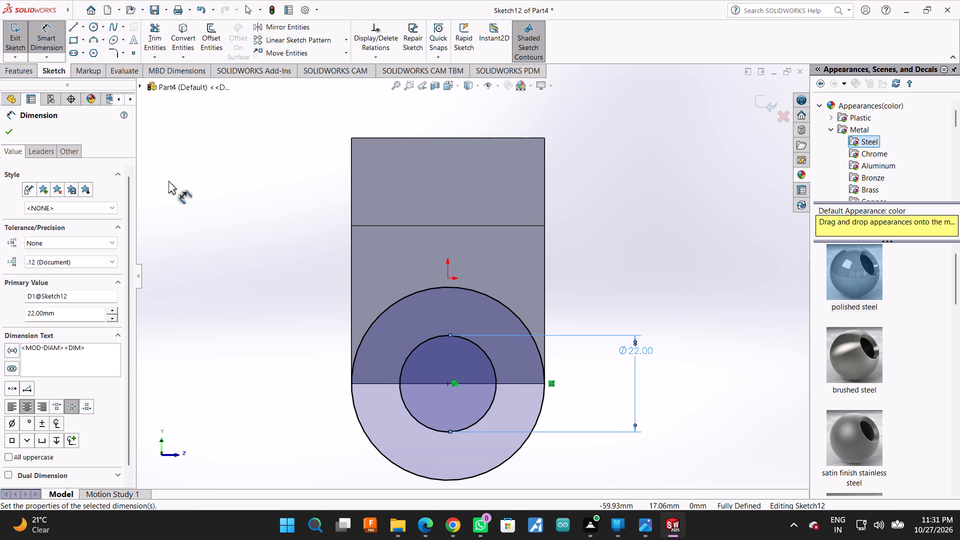
pyautogui.click(15, 137)
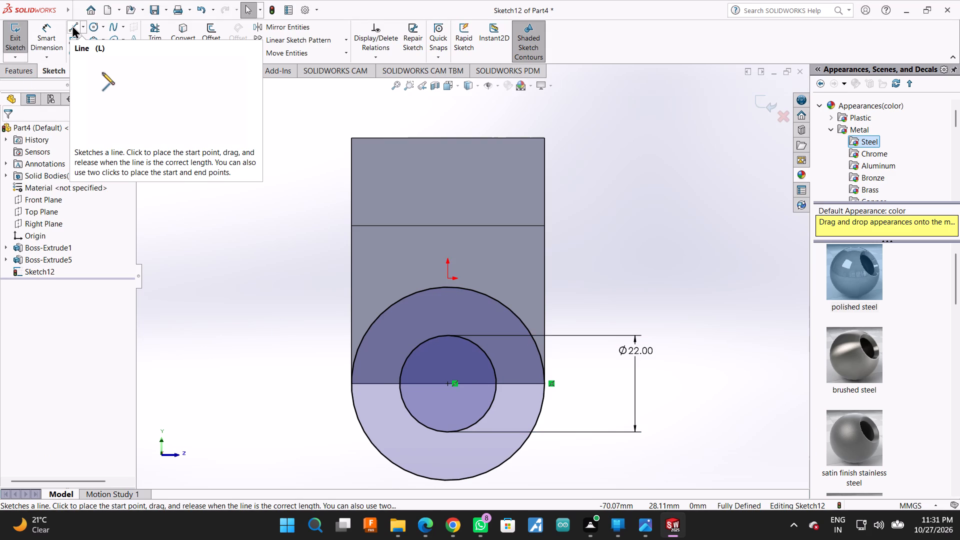
# Extrude the ring between the two circles 20 mm, reversed into the leg, to form its rounded end.
pyautogui.click(11, 68)
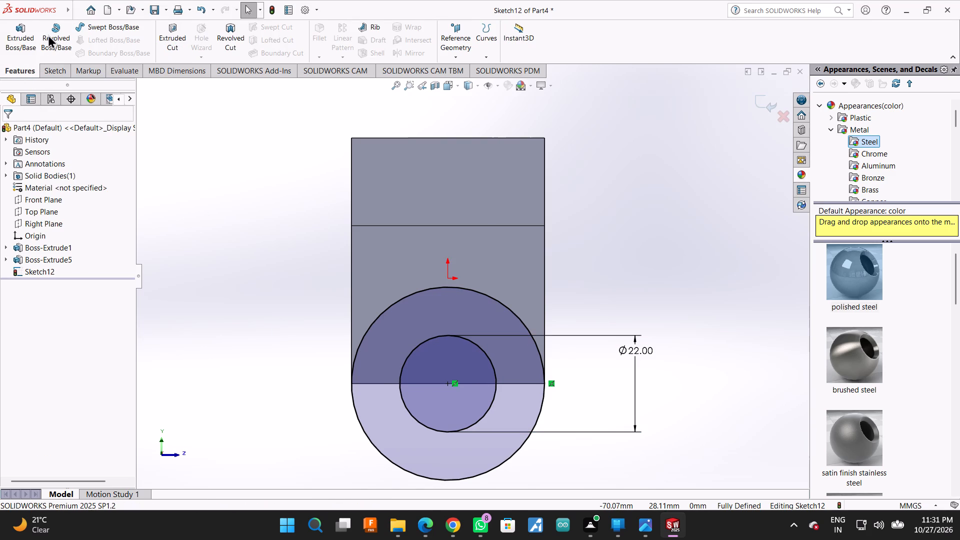
pyautogui.click(26, 34)
pyautogui.moveTo(672, 148); pyautogui.dragTo(652, 191, button='middle')
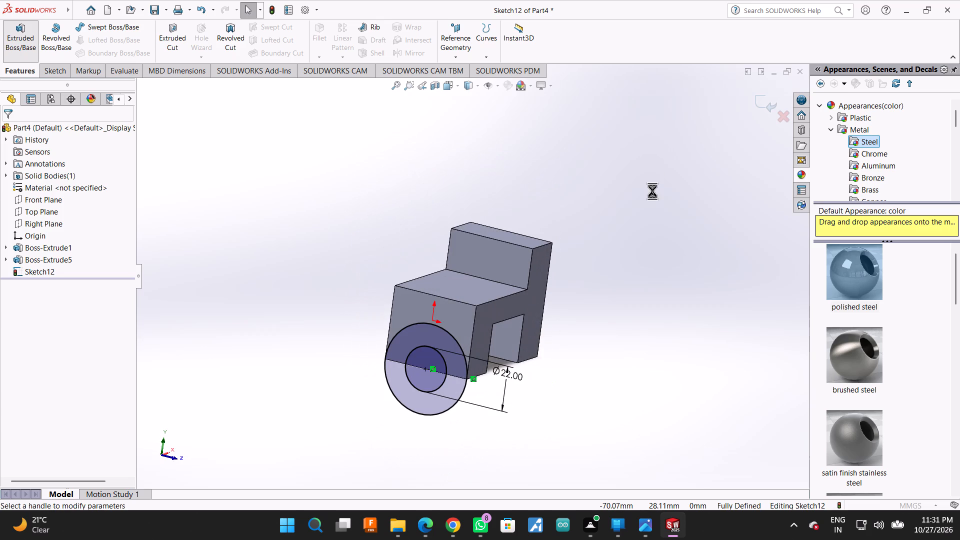
pyautogui.moveTo(652, 191); pyautogui.dragTo(644, 209, button='middle')
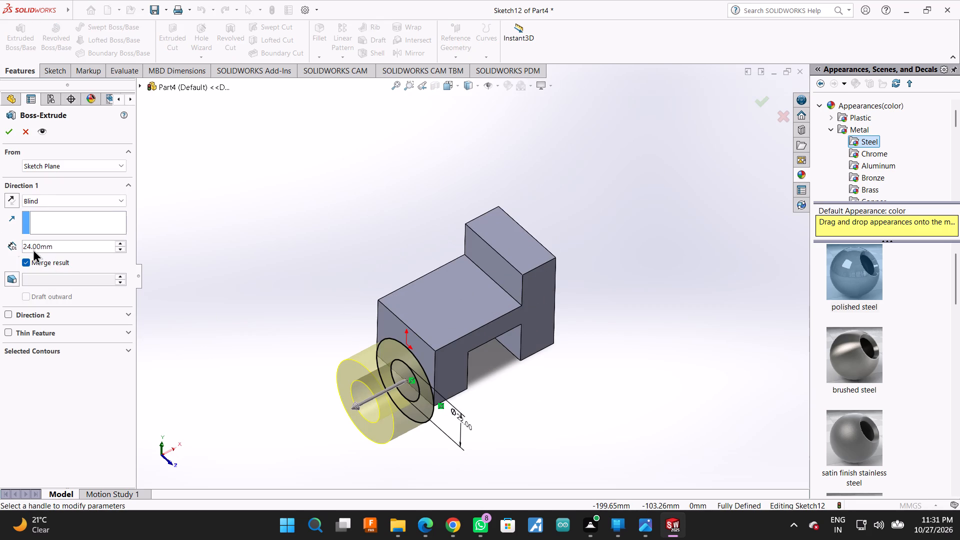
pyautogui.doubleClick(48, 241)
pyautogui.press('2')
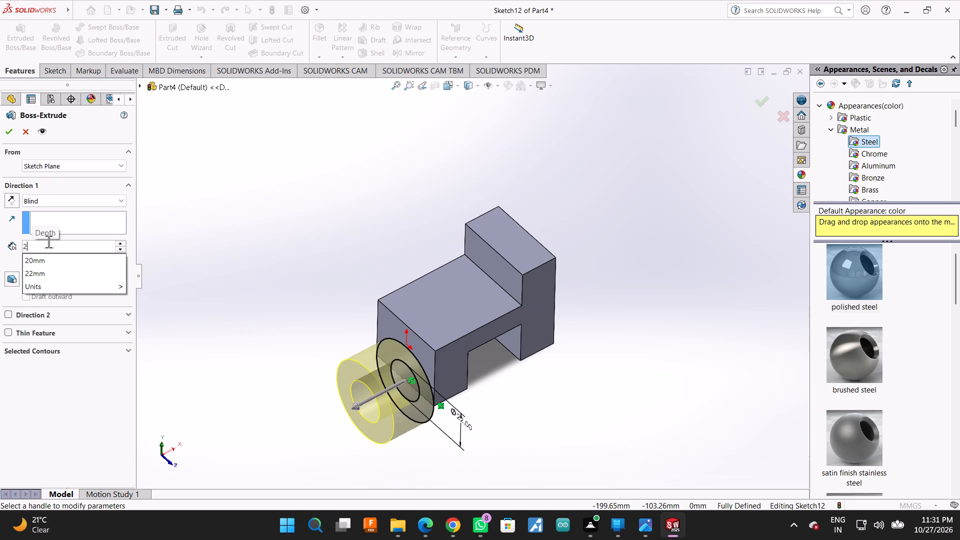
pyautogui.press('0')
pyautogui.click(14, 199)
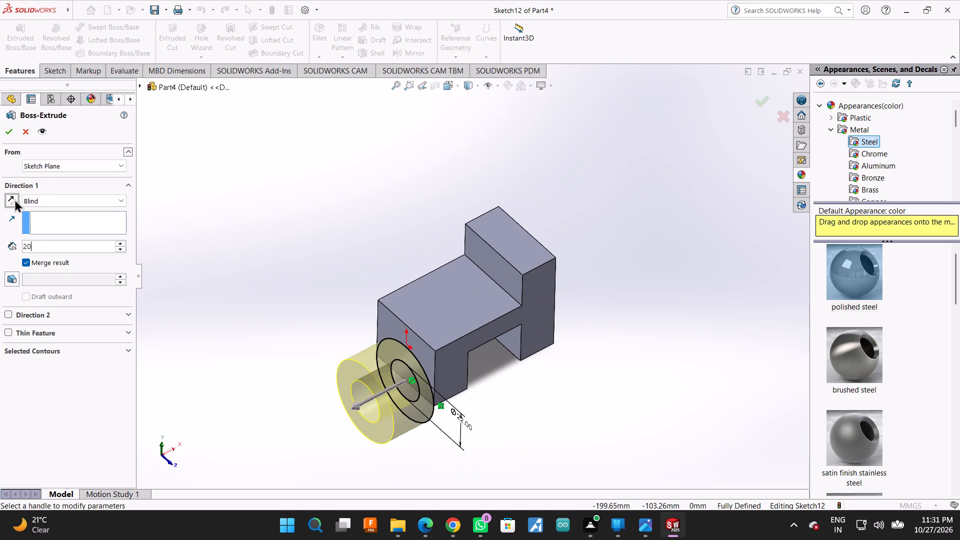
pyautogui.click(4, 201)
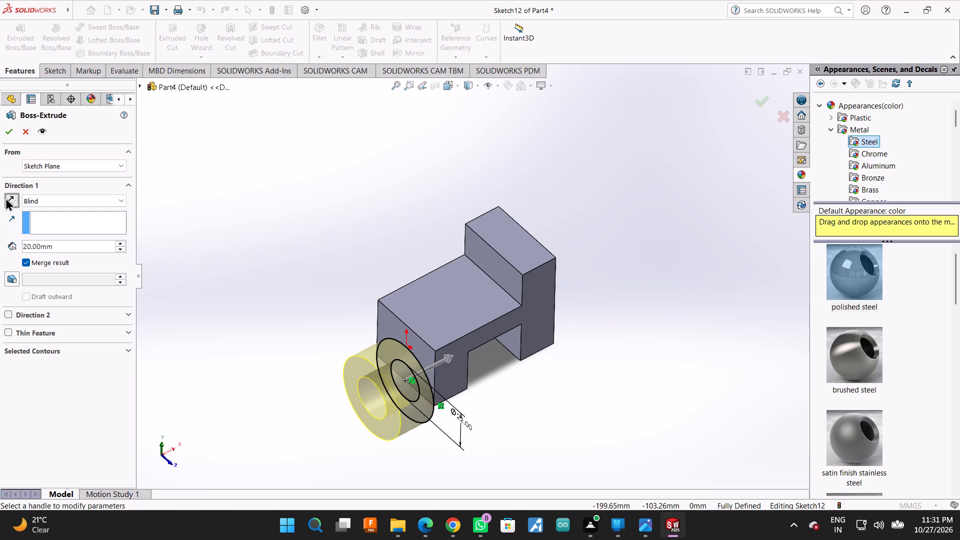
pyautogui.click(12, 131)
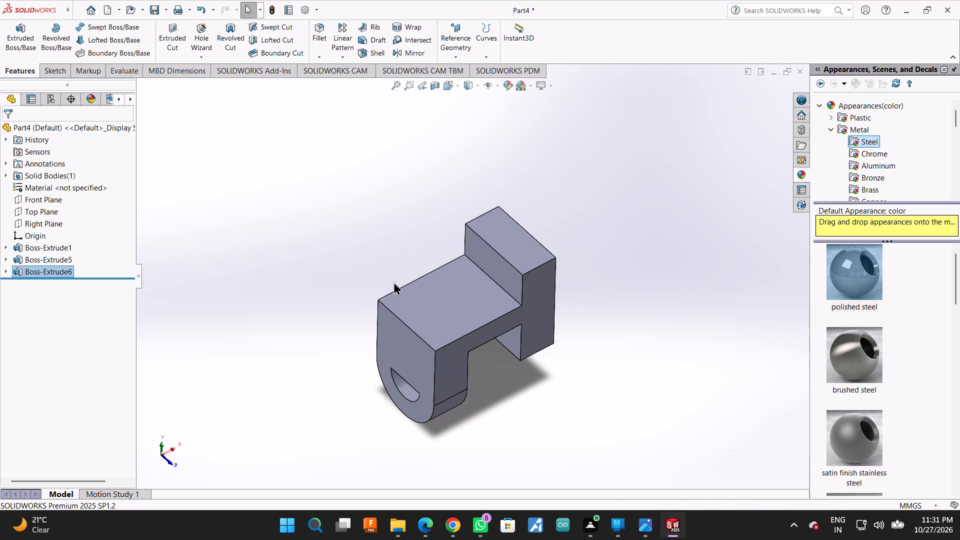
# Sketch an 11 mm radius circle on the rounded leg's outer face, concentric with and matching the half-round opening.
pyautogui.moveTo(582, 329); pyautogui.dragTo(633, 255, button='middle')
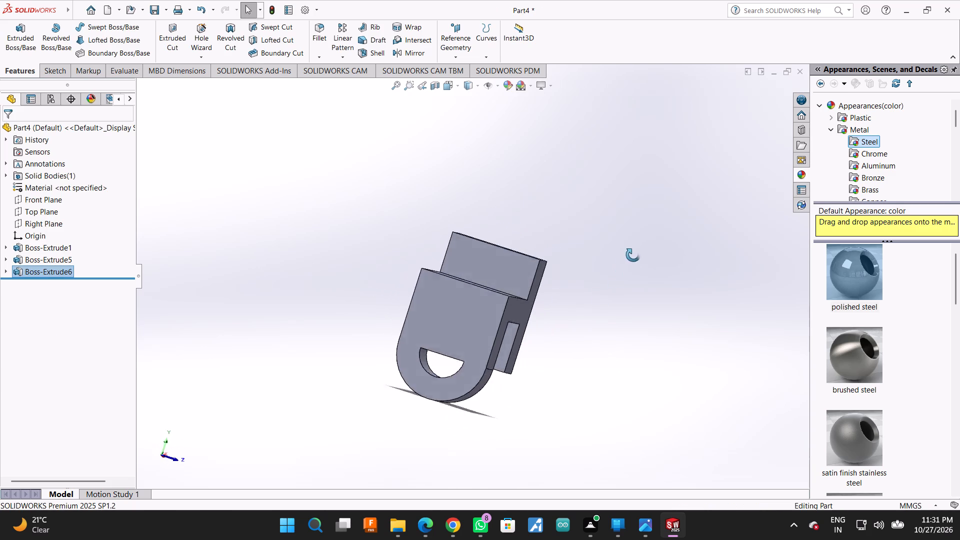
pyautogui.moveTo(633, 255); pyautogui.dragTo(659, 295, button='middle')
pyautogui.click(450, 359)
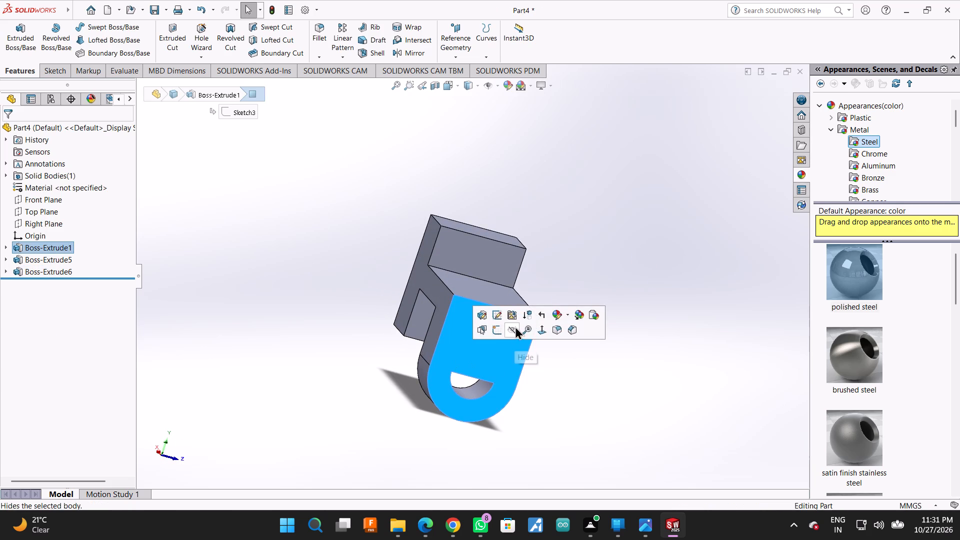
pyautogui.click(501, 328)
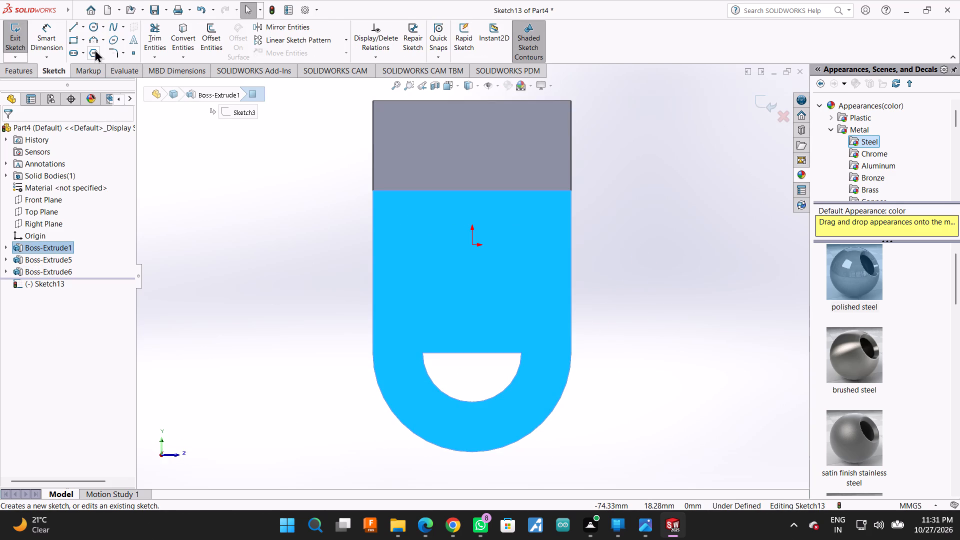
pyautogui.click(93, 29)
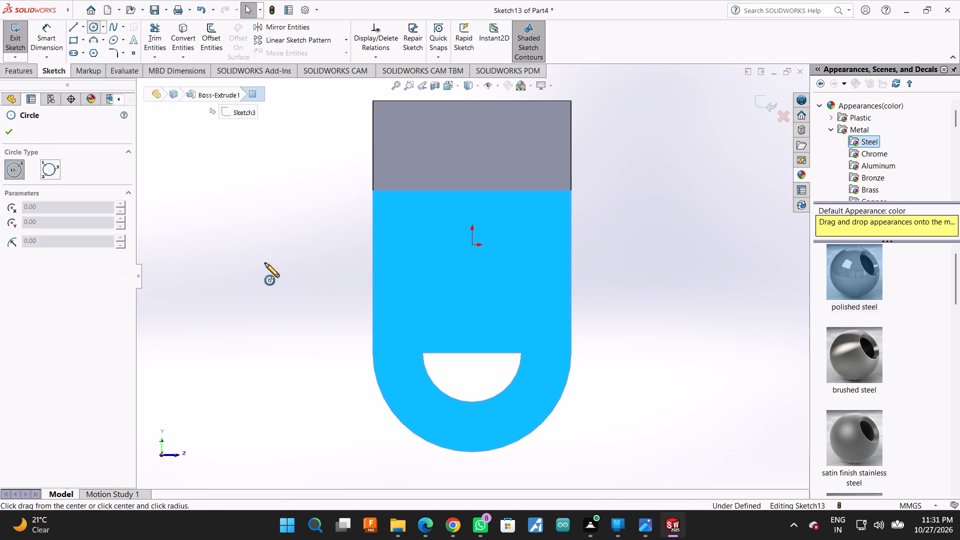
pyautogui.click(472, 351)
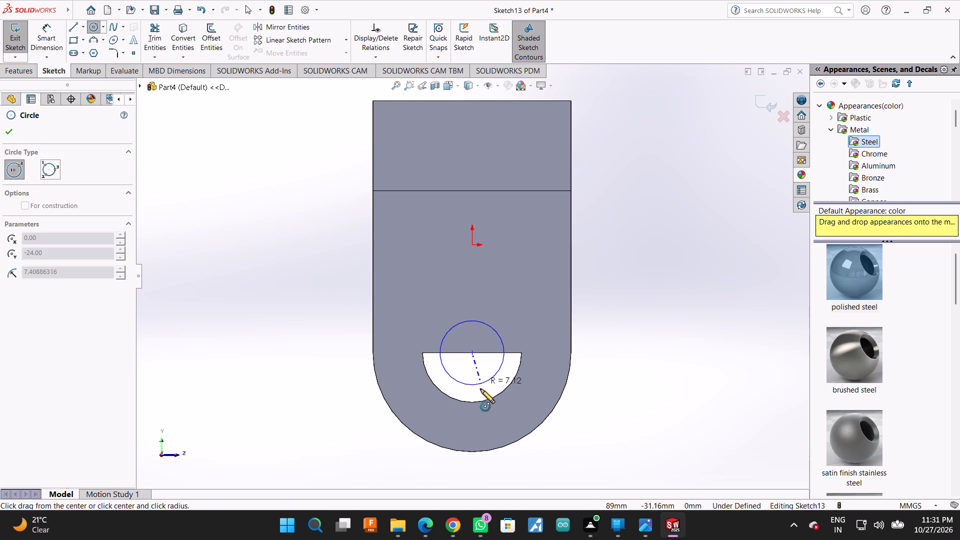
pyautogui.click(478, 401)
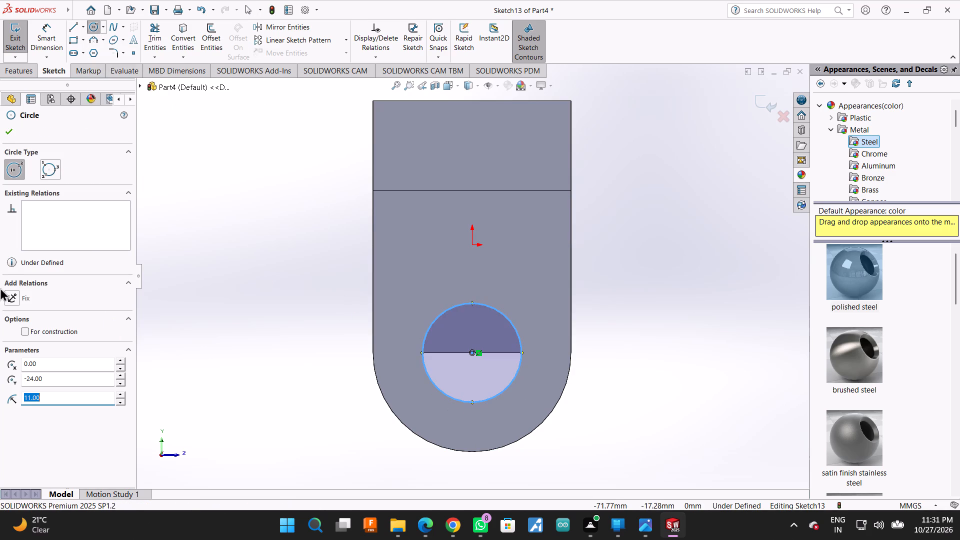
pyautogui.click(8, 127)
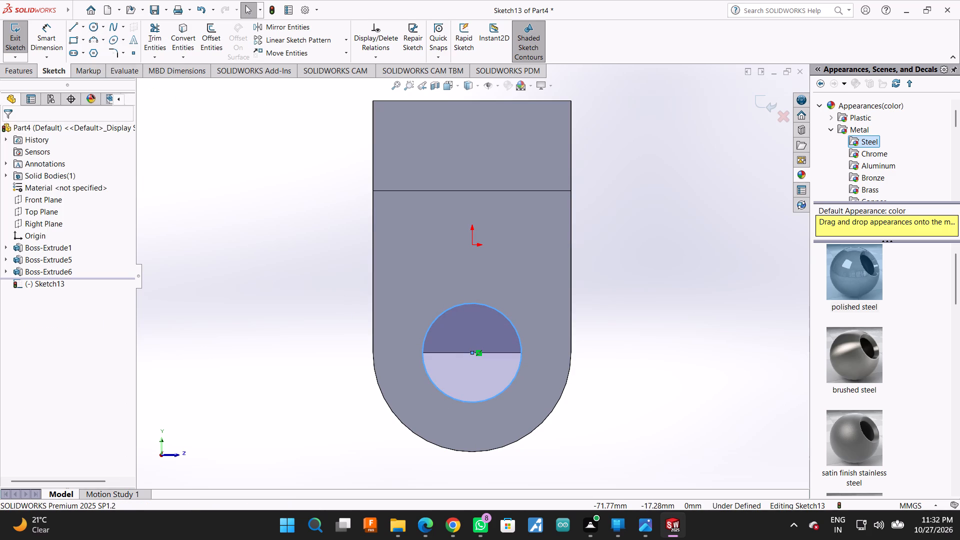
# Cut the circle 20 mm deep through the rounded leg to complete its hole.
pyautogui.click(30, 74)
pyautogui.click(158, 36)
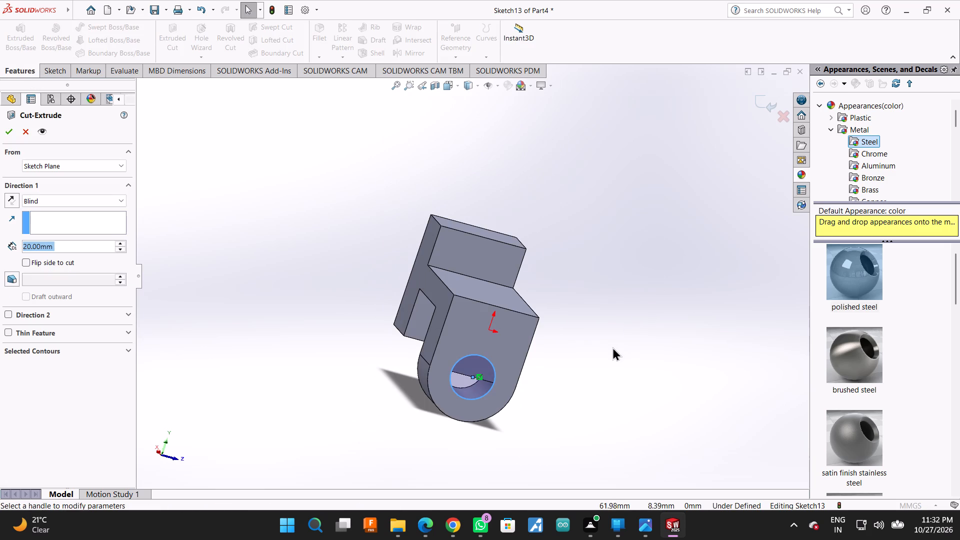
pyautogui.click(7, 130)
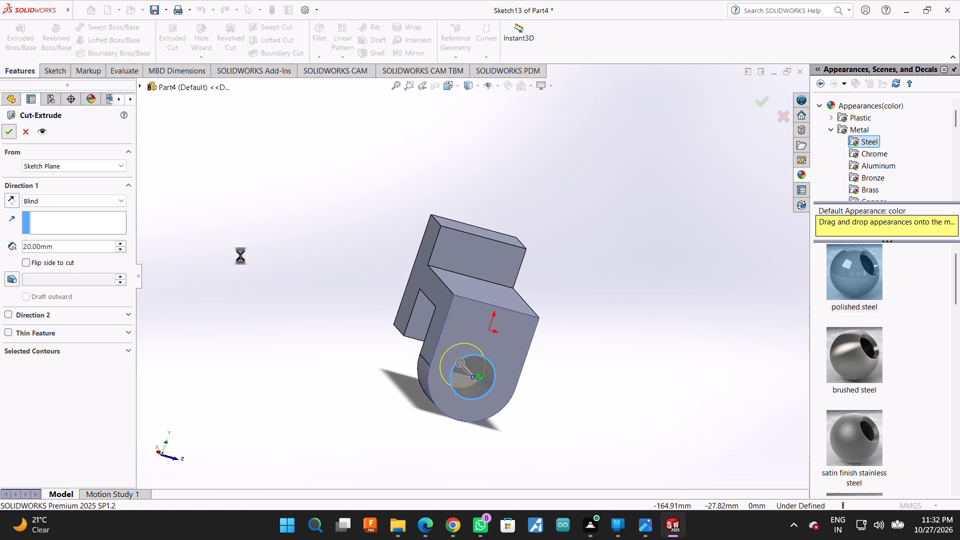
# Sketch two concentric circles on the opposite leg's outer face, centred on its bottom edge midpoint, with radii of 22 mm and about 13.6 mm.
pyautogui.moveTo(639, 330); pyautogui.dragTo(621, 322, button='middle')
pyautogui.moveTo(545, 331); pyautogui.dragTo(514, 344, button='middle')
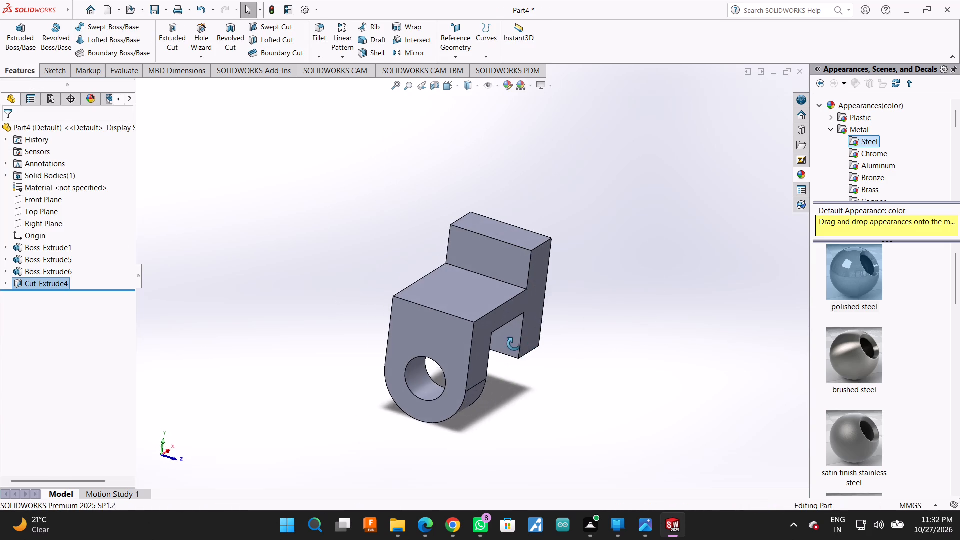
pyautogui.moveTo(514, 344); pyautogui.dragTo(366, 387, button='middle')
pyautogui.click(468, 316)
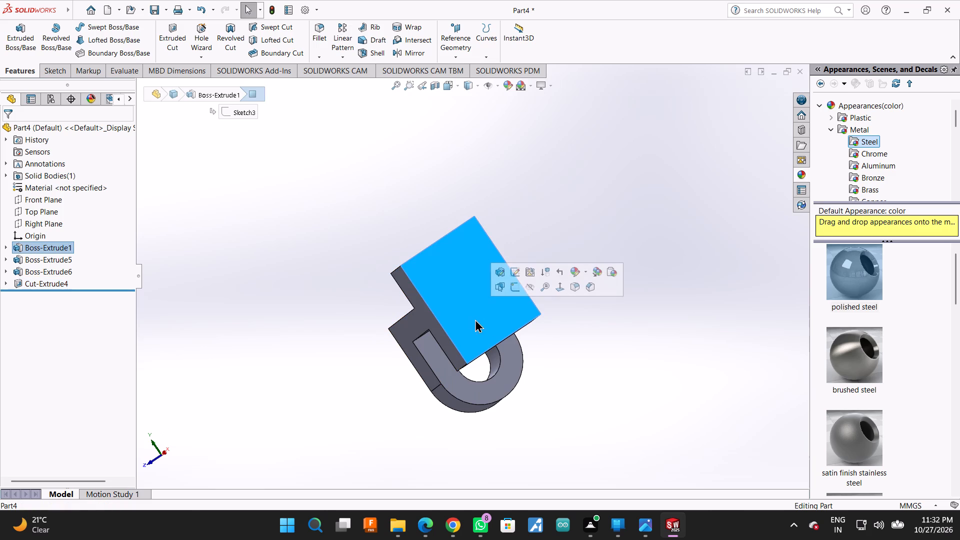
pyautogui.click(511, 285)
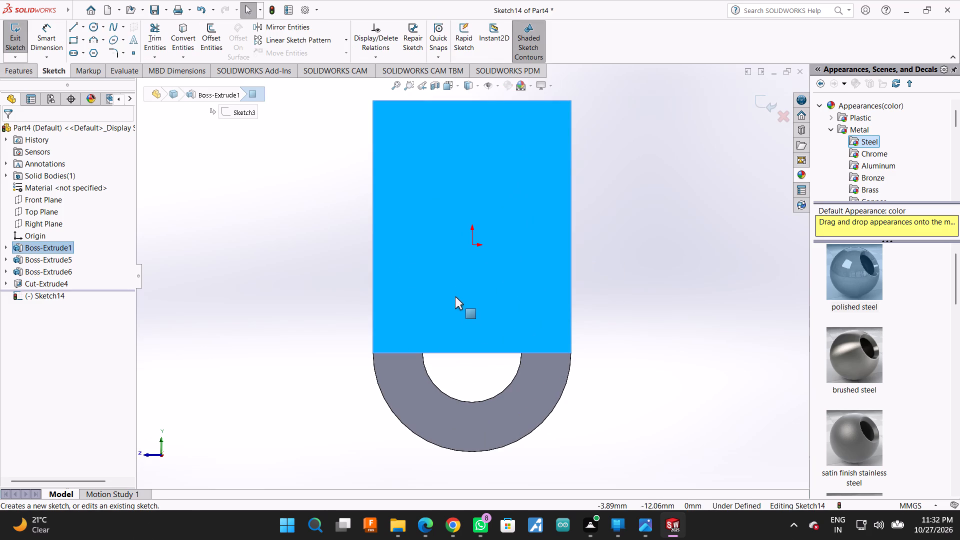
pyautogui.click(90, 28)
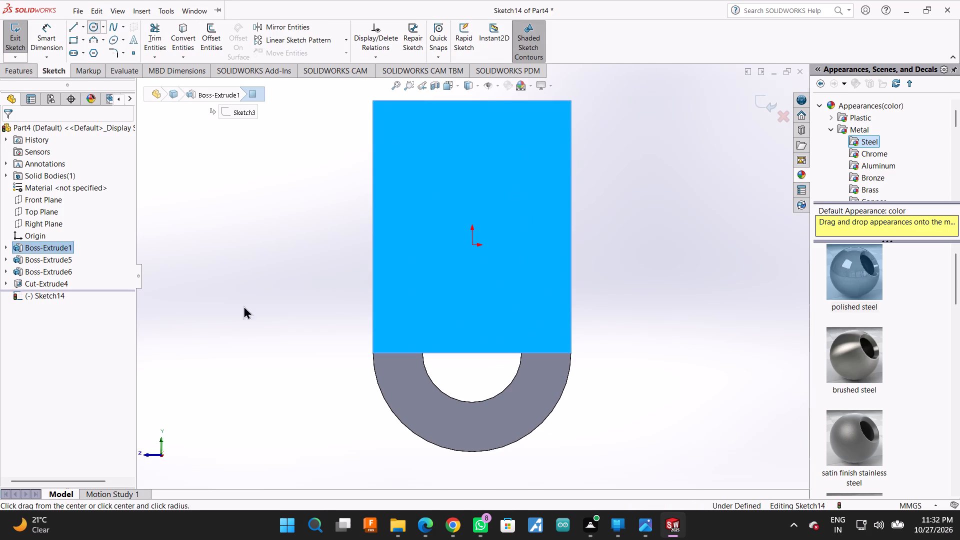
pyautogui.click(470, 353)
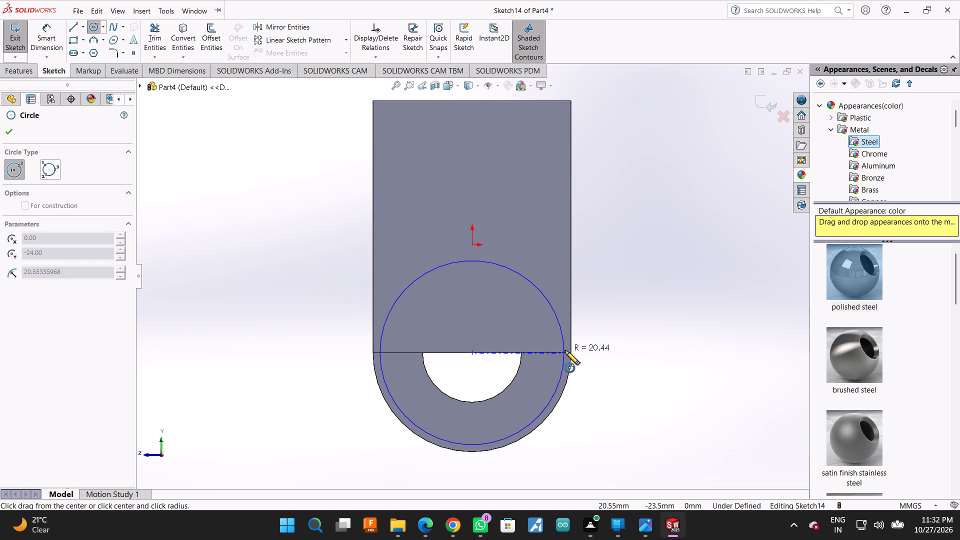
pyautogui.click(572, 348)
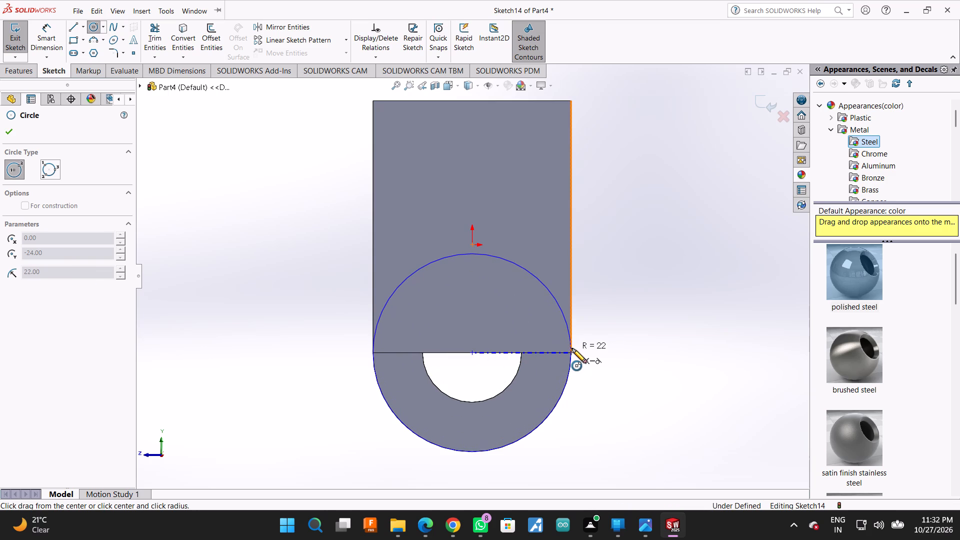
pyautogui.click(470, 355)
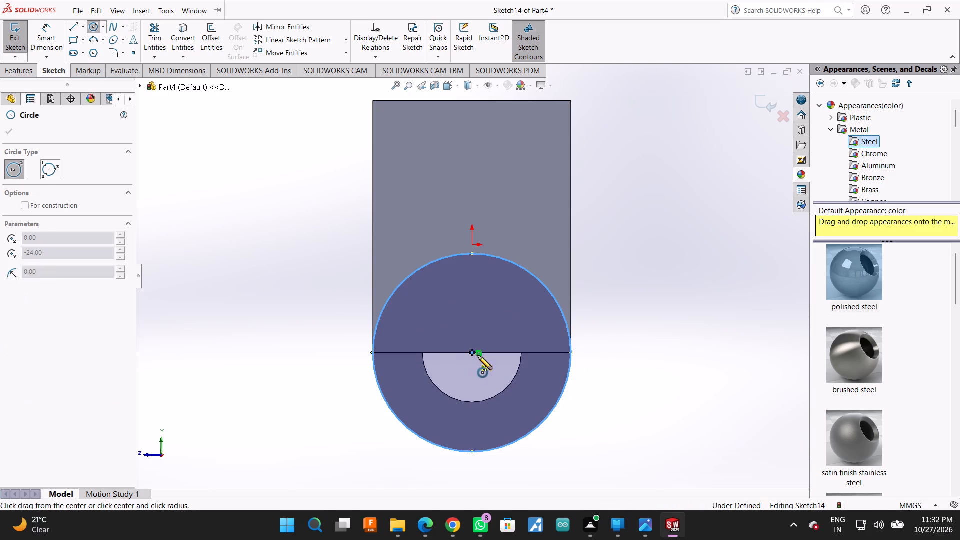
pyautogui.click(533, 354)
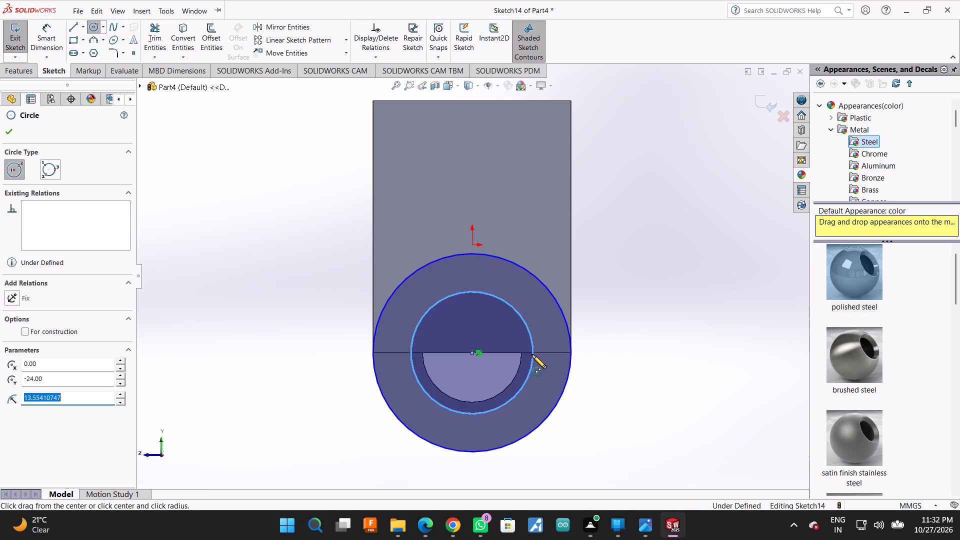
pyautogui.click(12, 133)
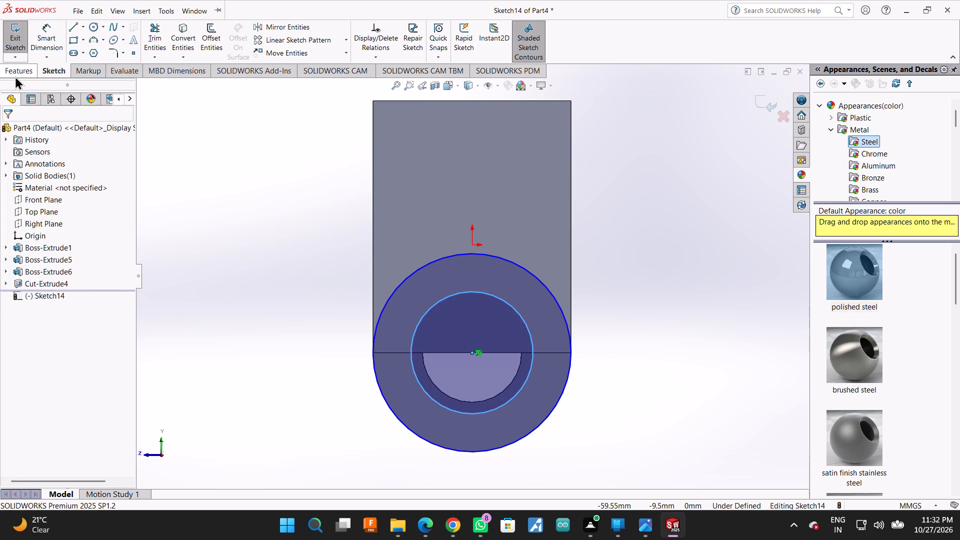
# Dimension the inner circle's diameter as 22 mm.
pyautogui.click(45, 36)
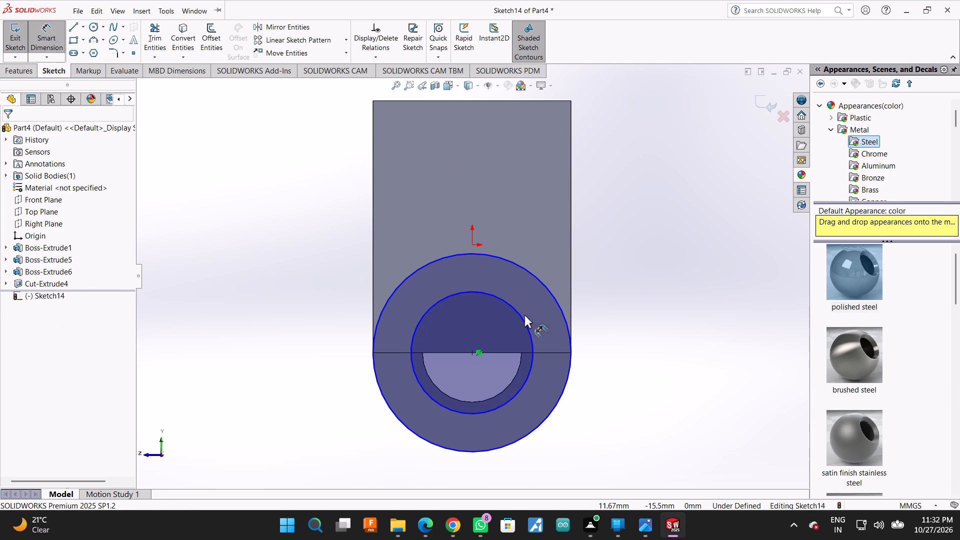
pyautogui.click(523, 318)
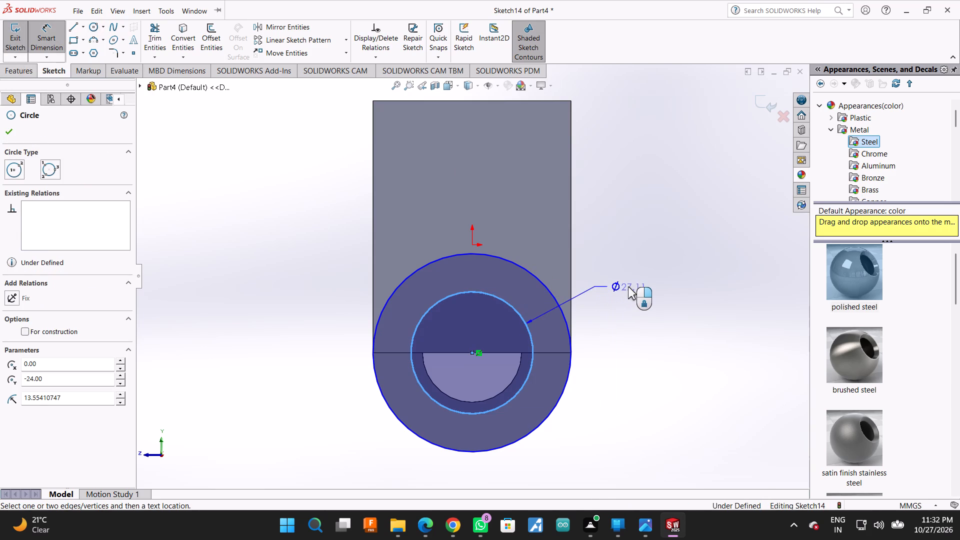
pyautogui.click(628, 286)
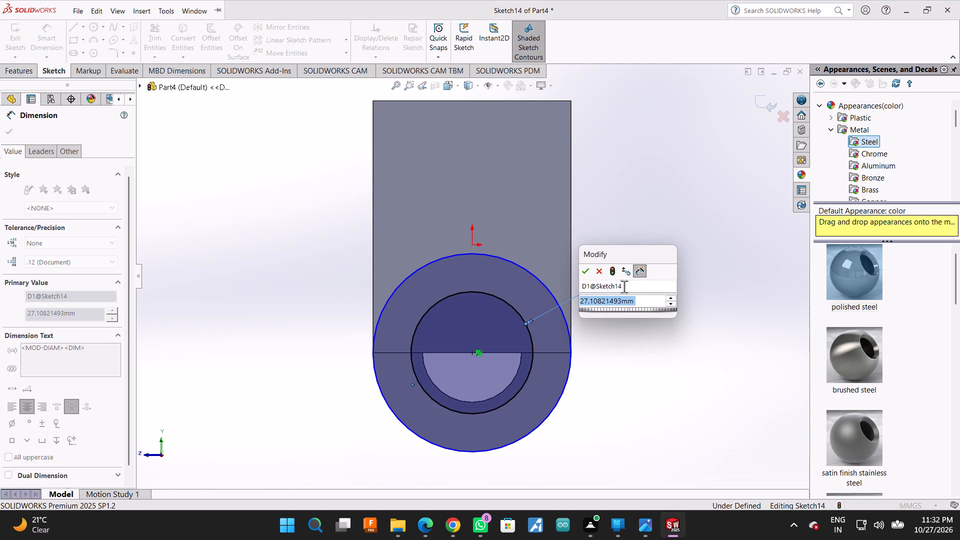
pyautogui.write('22')
pyautogui.press('Return')
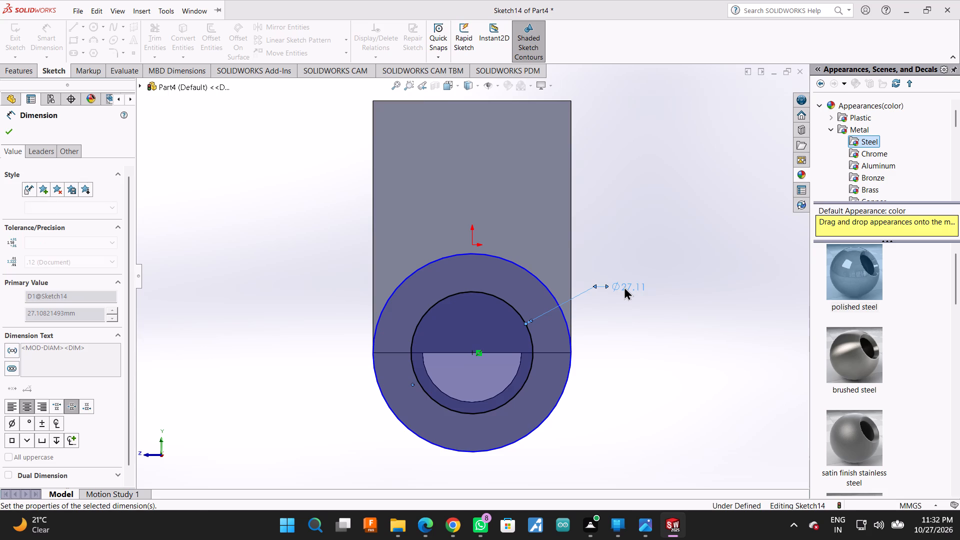
pyautogui.click(5, 129)
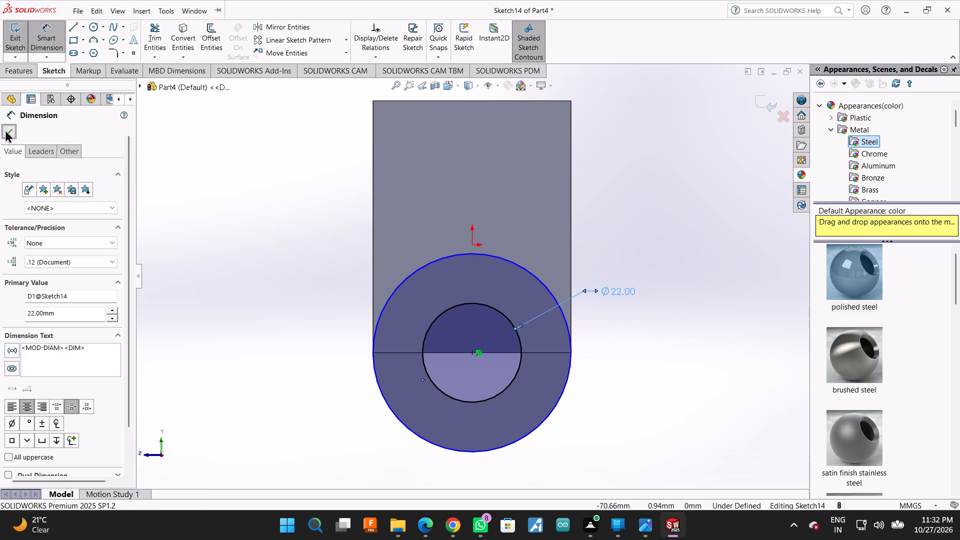
# Extrude the ring between the two circles 20 mm, reversed into the leg, to form its rounded end.
pyautogui.click(13, 69)
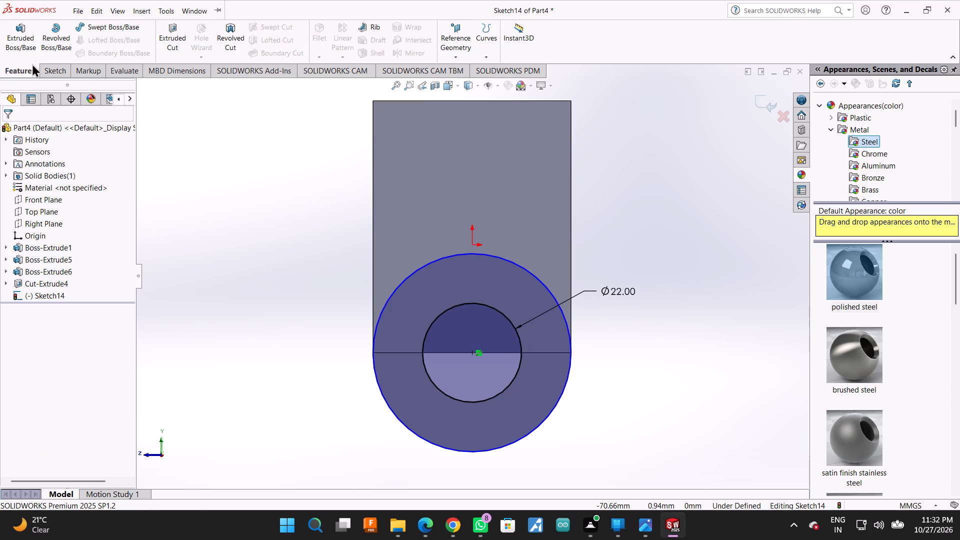
pyautogui.click(61, 81)
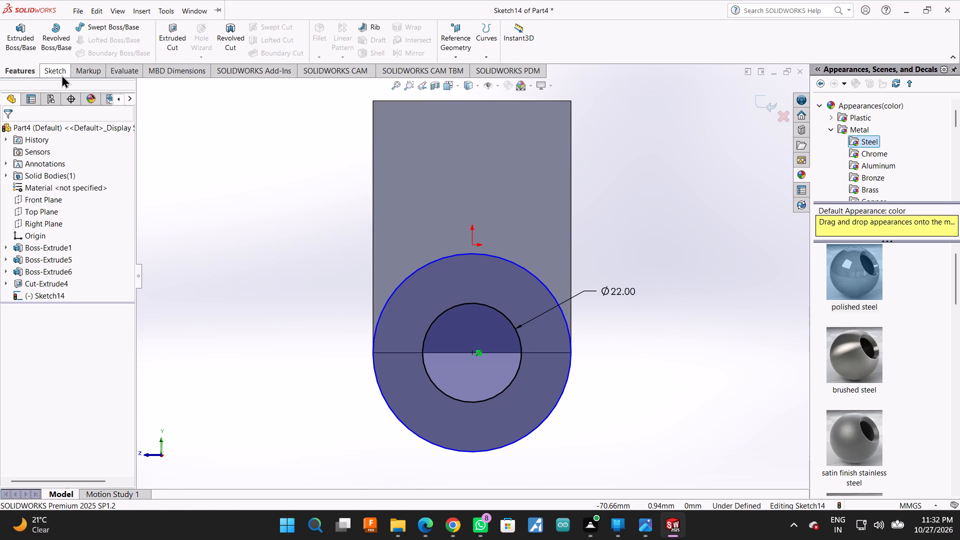
pyautogui.click(61, 74)
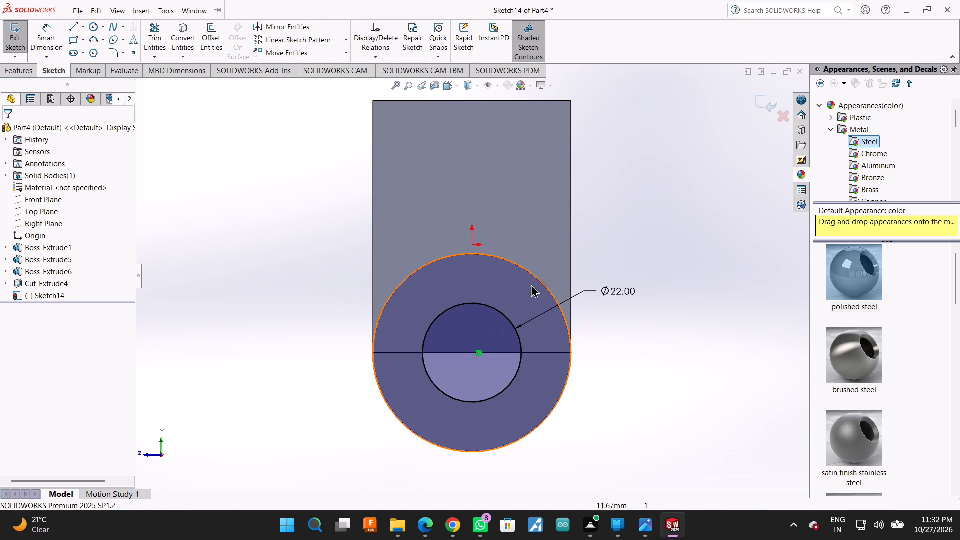
pyautogui.click(14, 65)
pyautogui.click(18, 34)
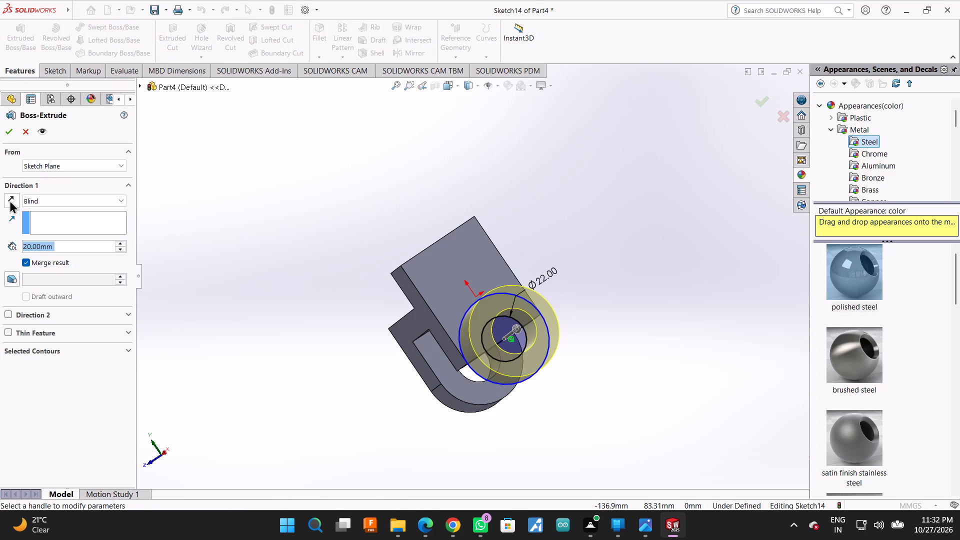
pyautogui.click(8, 198)
pyautogui.click(1, 127)
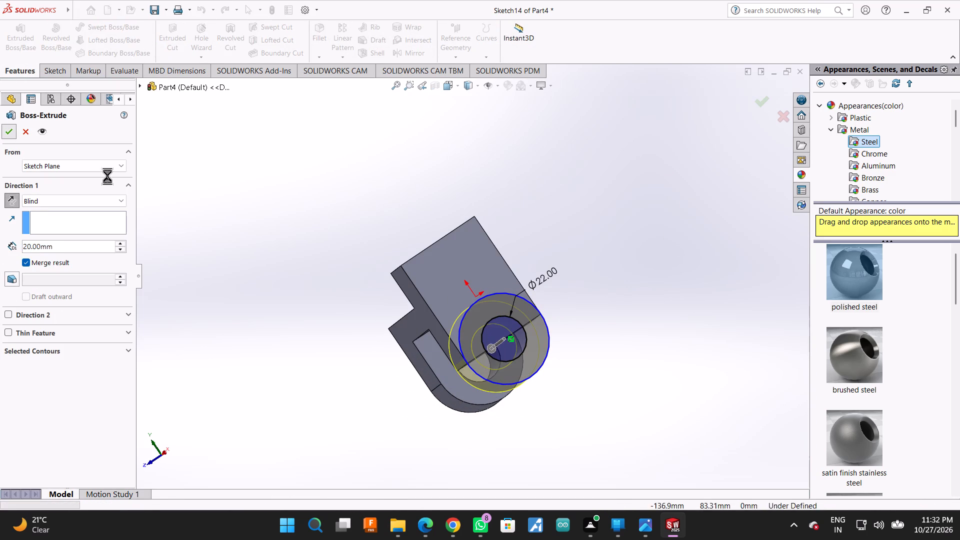
# Sketch an 11 mm radius circle on the newly rounded leg's outer face, concentric with and matching its half-round opening.
pyautogui.middleClick(619, 306)
pyautogui.moveTo(619, 306); pyautogui.dragTo(571, 349, button='middle')
pyautogui.middleClick(650, 227)
pyautogui.moveTo(648, 229); pyautogui.dragTo(616, 245, button='middle')
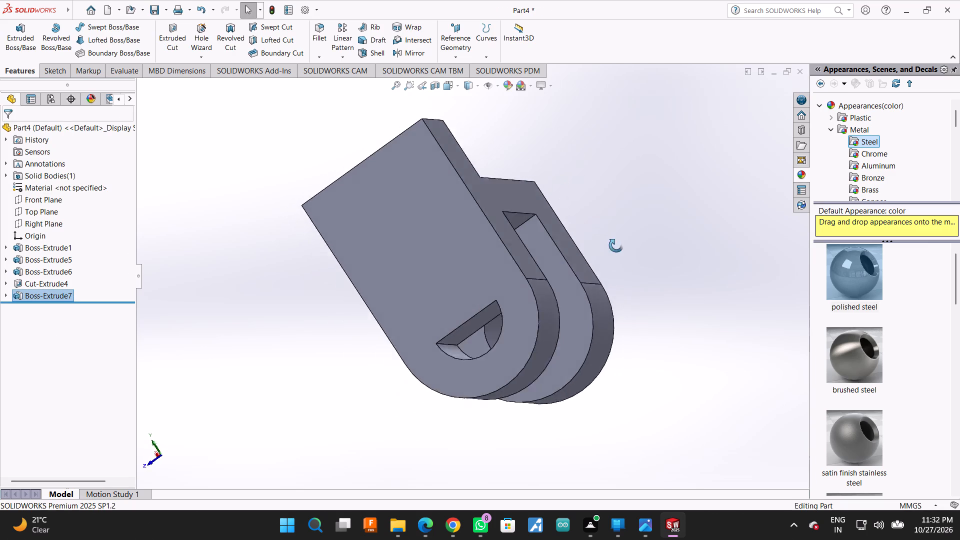
pyautogui.moveTo(616, 245); pyautogui.dragTo(656, 227, button='middle')
pyautogui.click(519, 278)
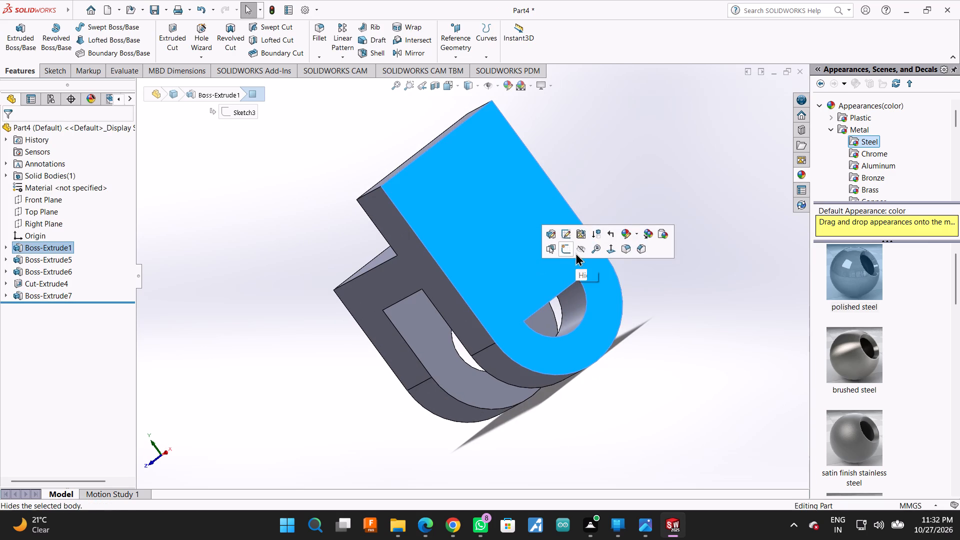
pyautogui.click(565, 253)
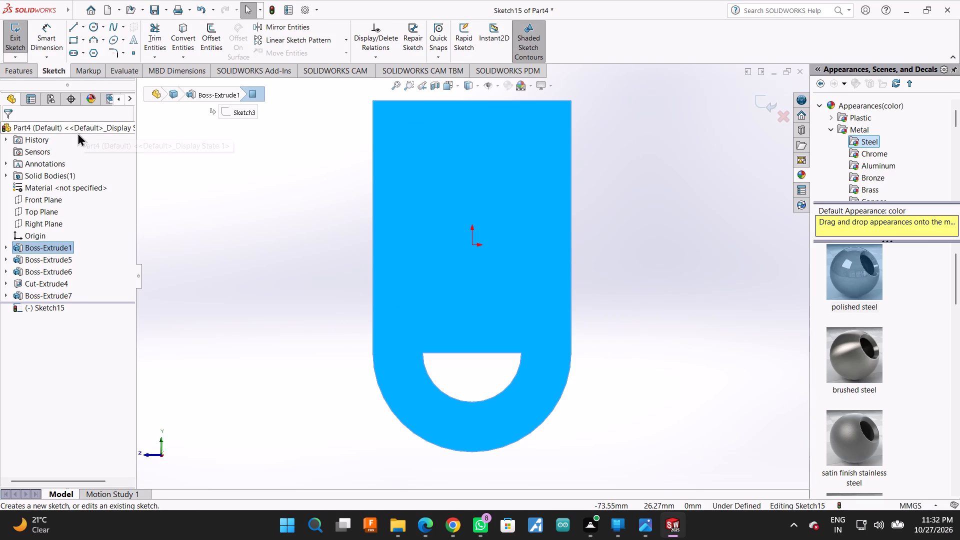
pyautogui.click(6, 67)
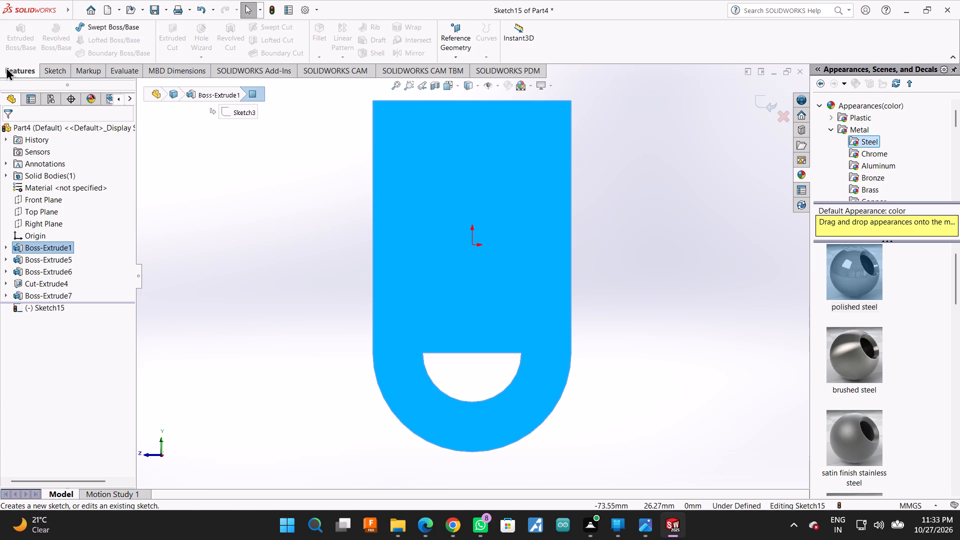
pyautogui.click(45, 71)
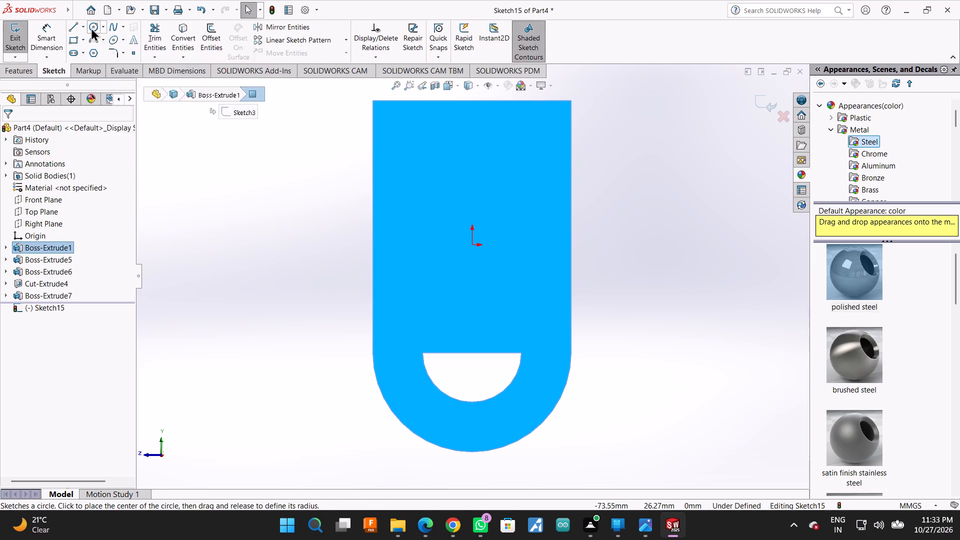
pyautogui.click(88, 27)
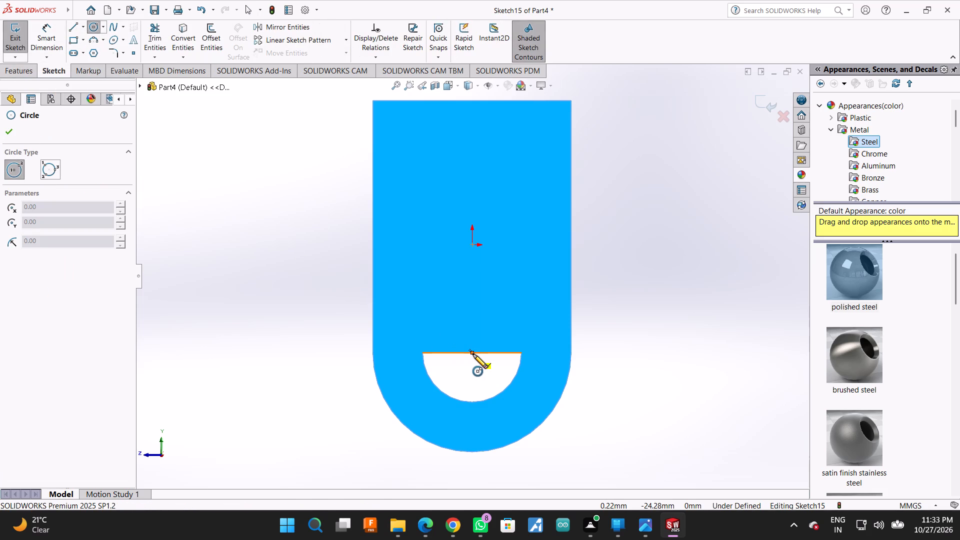
pyautogui.click(473, 354)
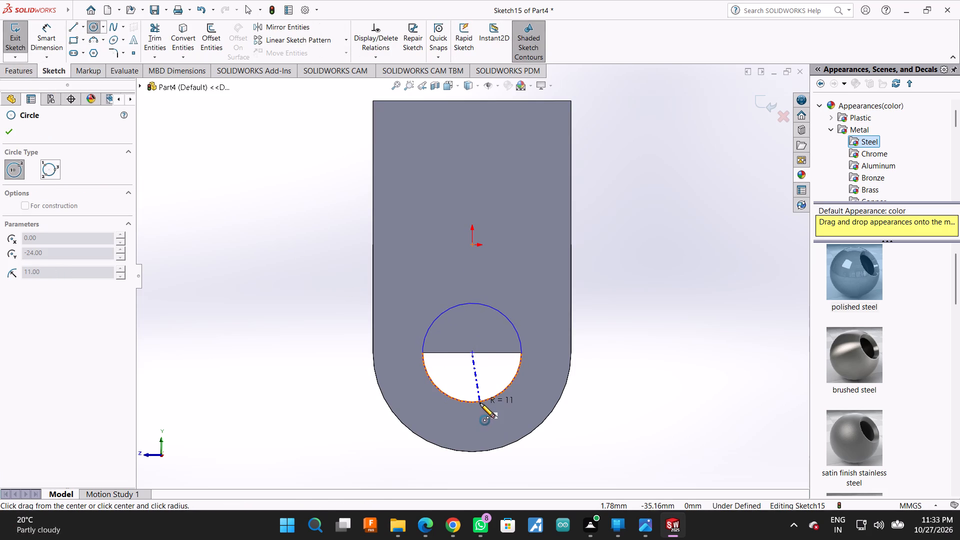
pyautogui.click(480, 401)
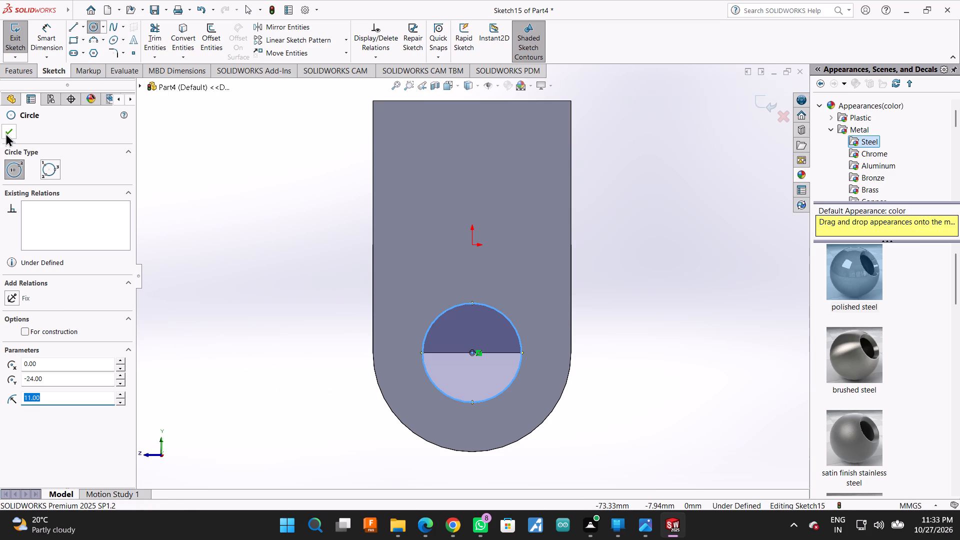
pyautogui.click(5, 133)
# Cut the circle 20 mm deep through the leg to complete its round hole.
pyautogui.click(22, 68)
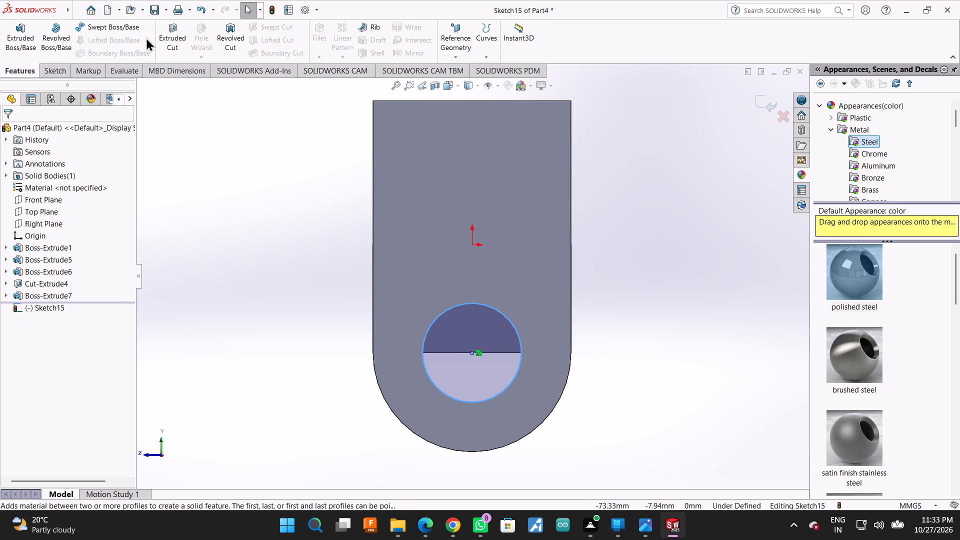
pyautogui.click(157, 30)
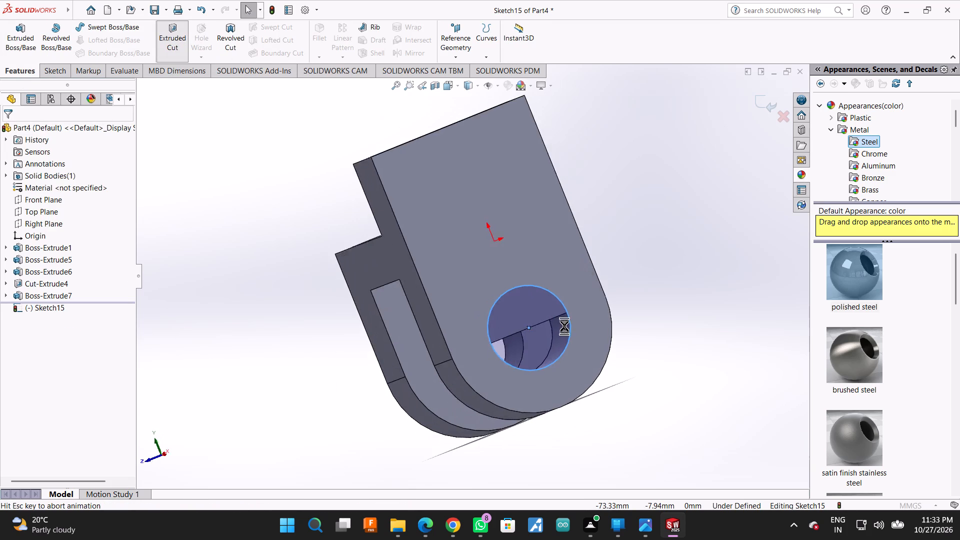
pyautogui.click(10, 129)
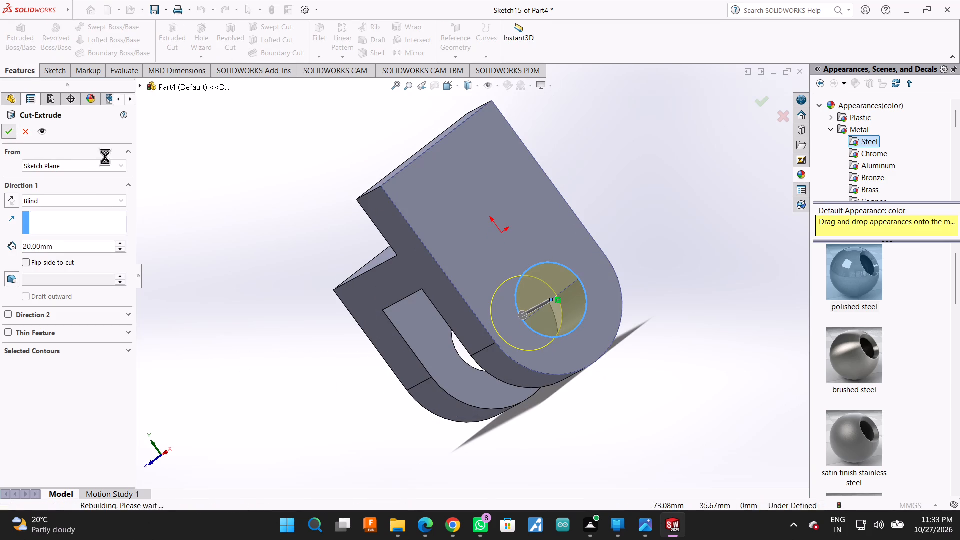
# Sketch a circle of about 5.8 mm radius on the upper extension's stepped-back face, centred vertically above the origin.
pyautogui.moveTo(702, 230); pyautogui.dragTo(476, 377, button='middle')
pyautogui.click(473, 177)
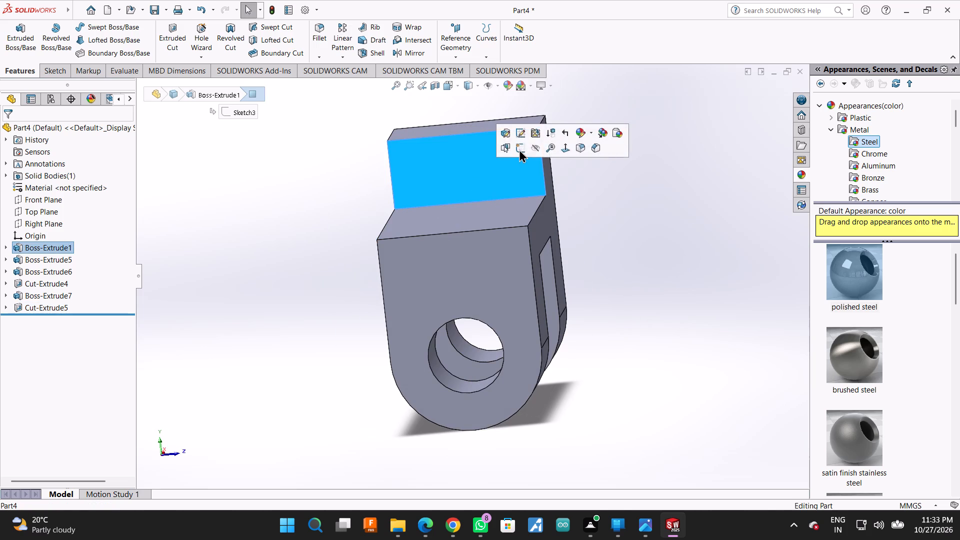
pyautogui.click(519, 147)
pyautogui.click(22, 67)
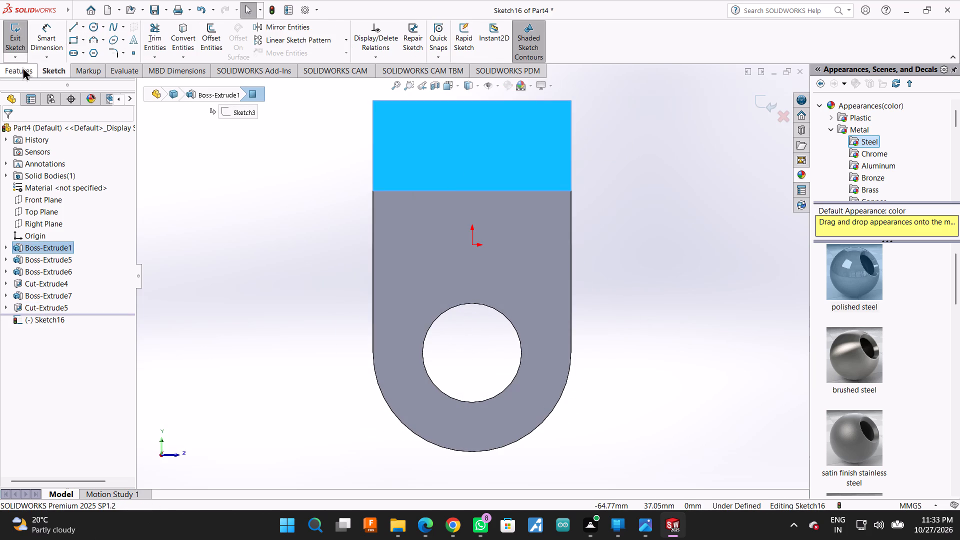
pyautogui.click(44, 74)
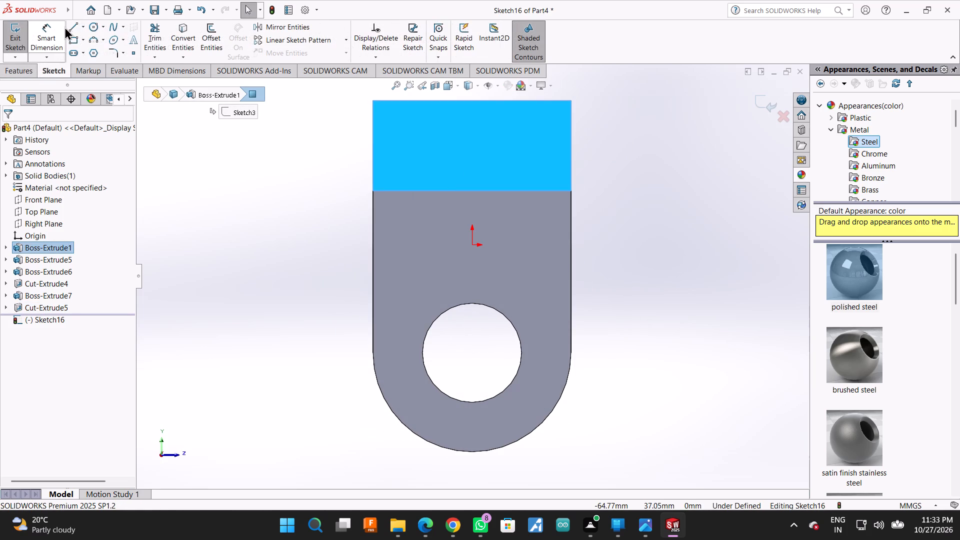
pyautogui.click(93, 25)
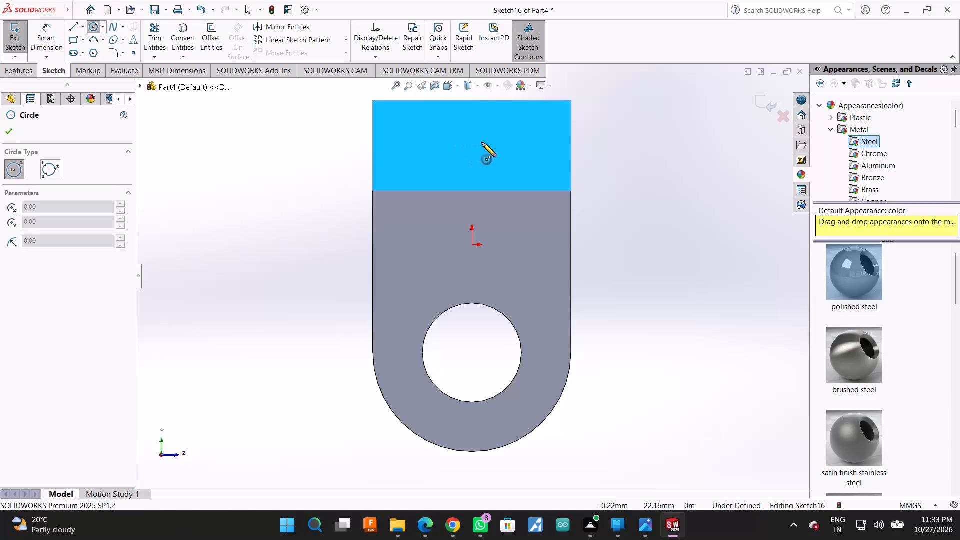
pyautogui.click(472, 139)
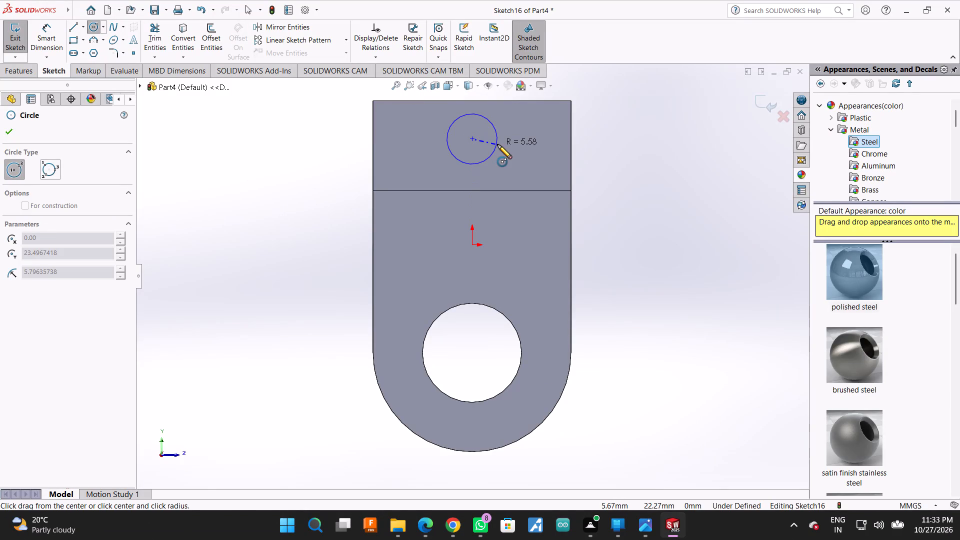
pyautogui.click(497, 144)
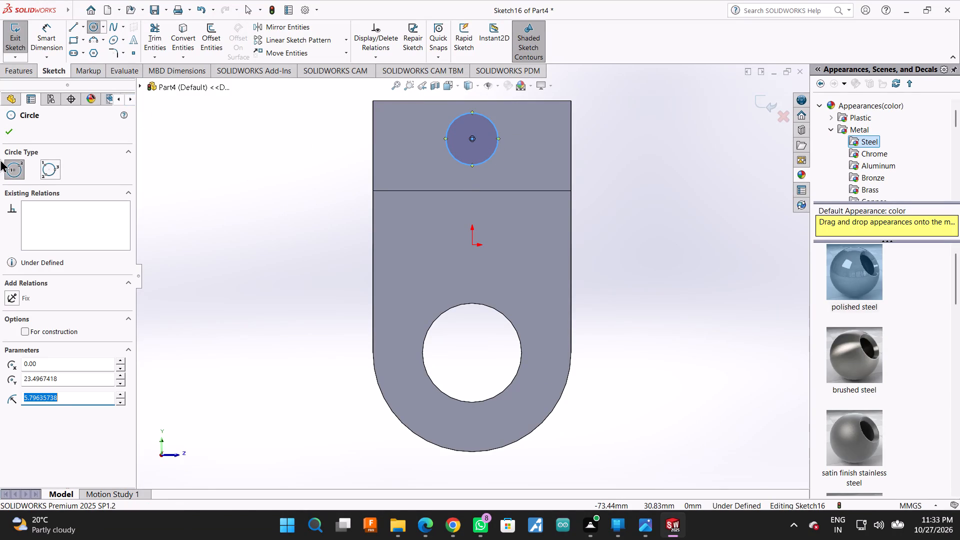
pyautogui.click(10, 135)
# Dimension the circle's centre 8 mm below the extension's top edge.
pyautogui.click(44, 26)
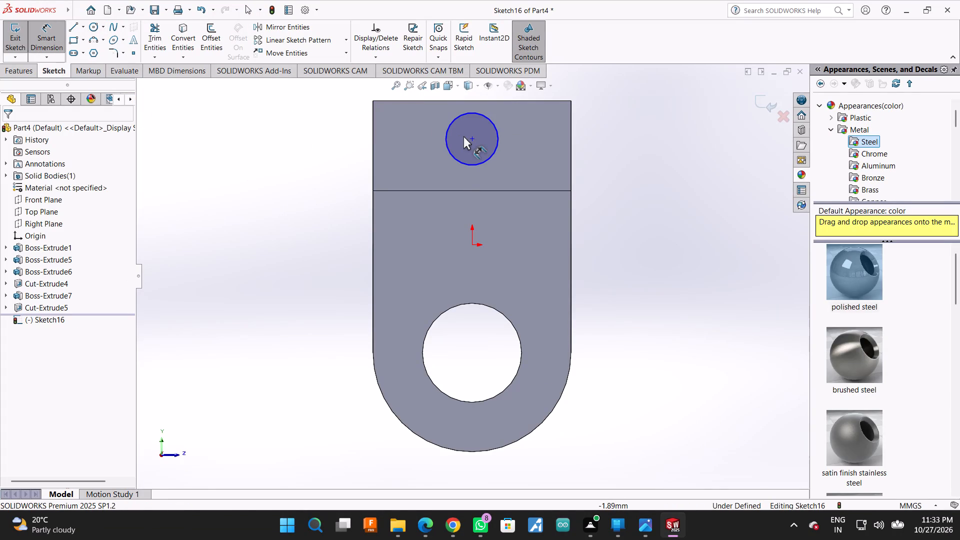
pyautogui.click(472, 139)
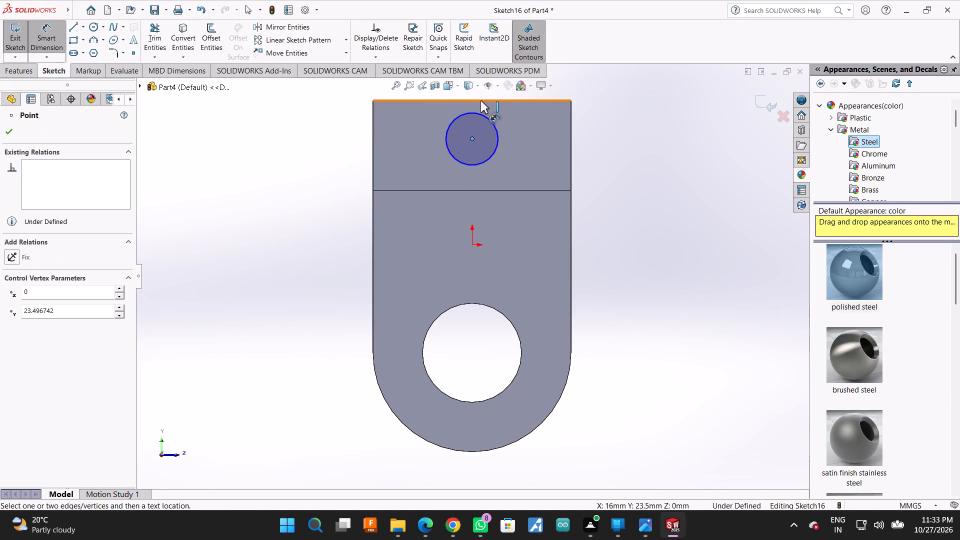
pyautogui.click(480, 100)
pyautogui.click(654, 123)
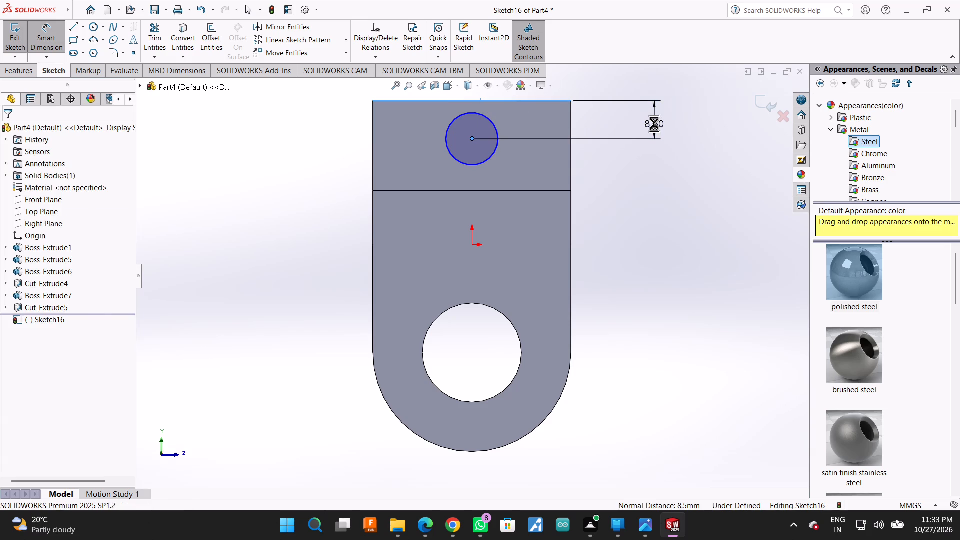
pyautogui.press('8')
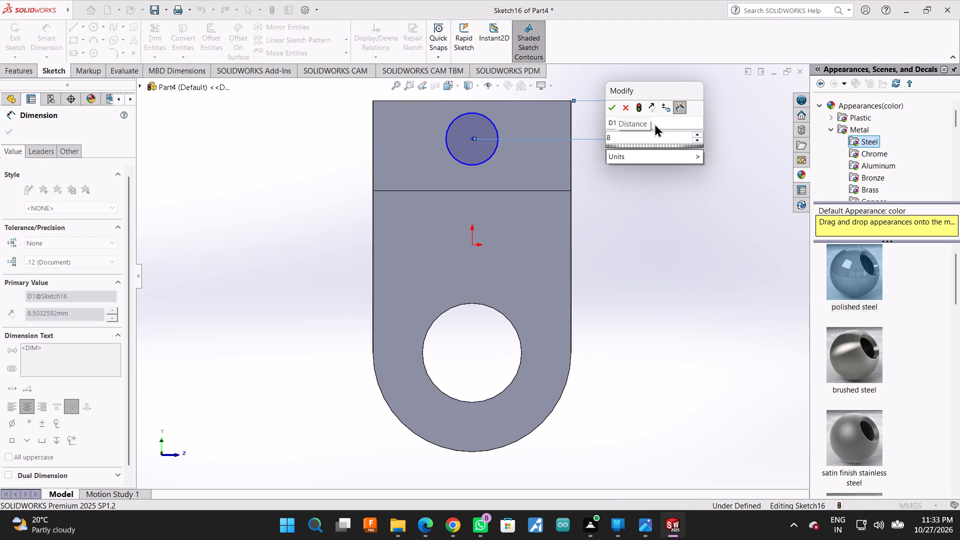
pyautogui.press('Return')
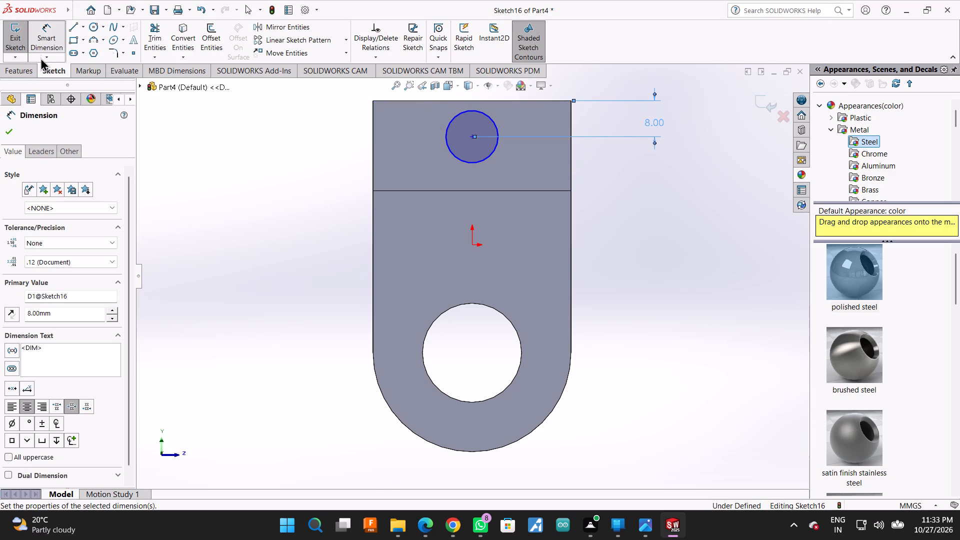
pyautogui.click(15, 128)
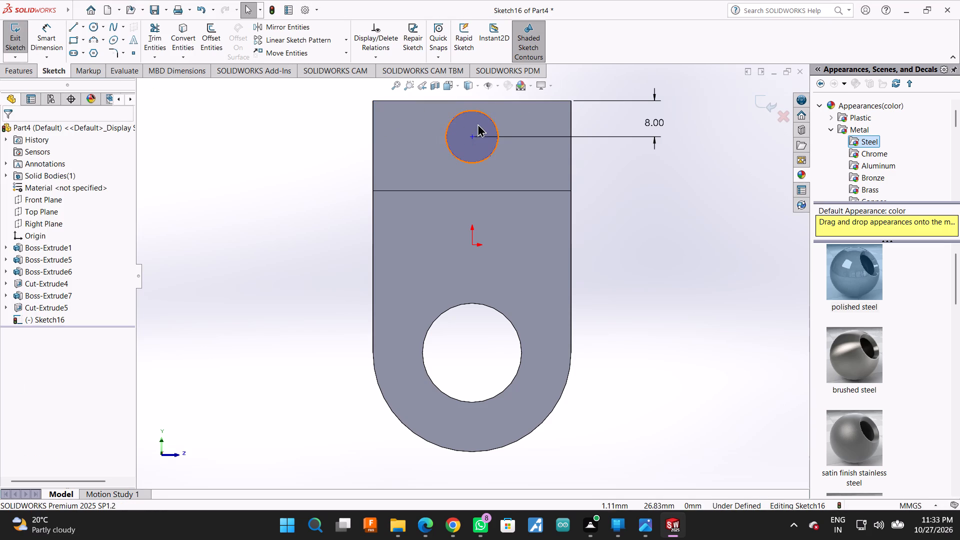
# Dimension the circle's diameter as 20 mm.
pyautogui.click(489, 120)
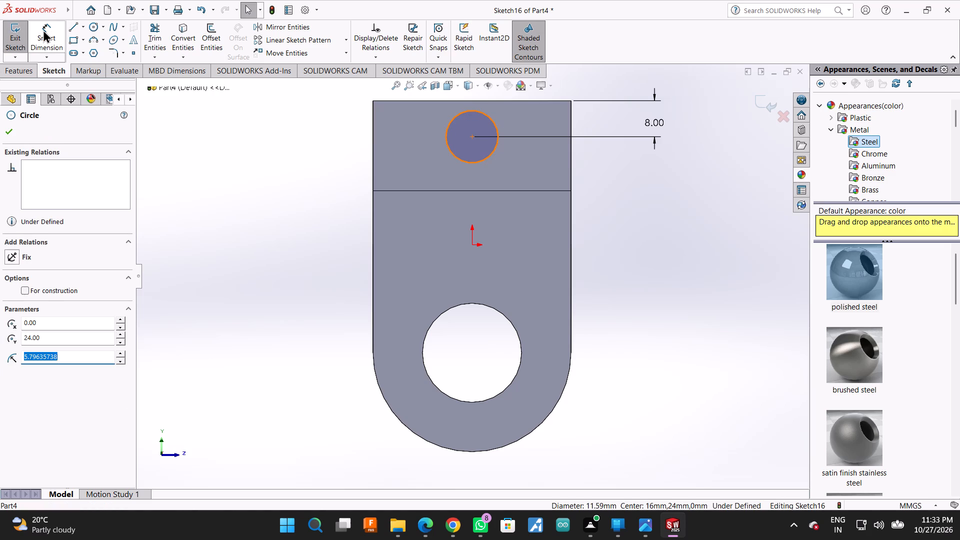
pyautogui.click(43, 29)
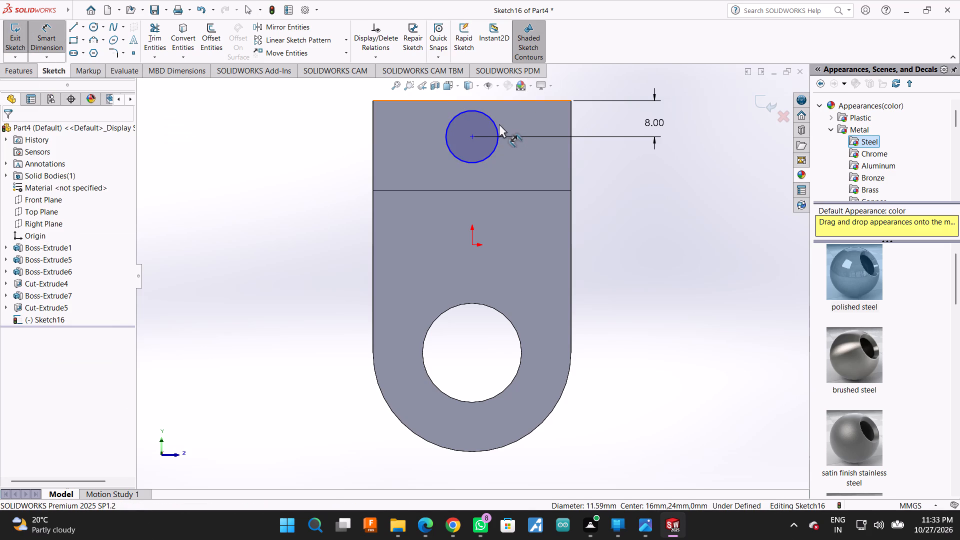
pyautogui.click(498, 124)
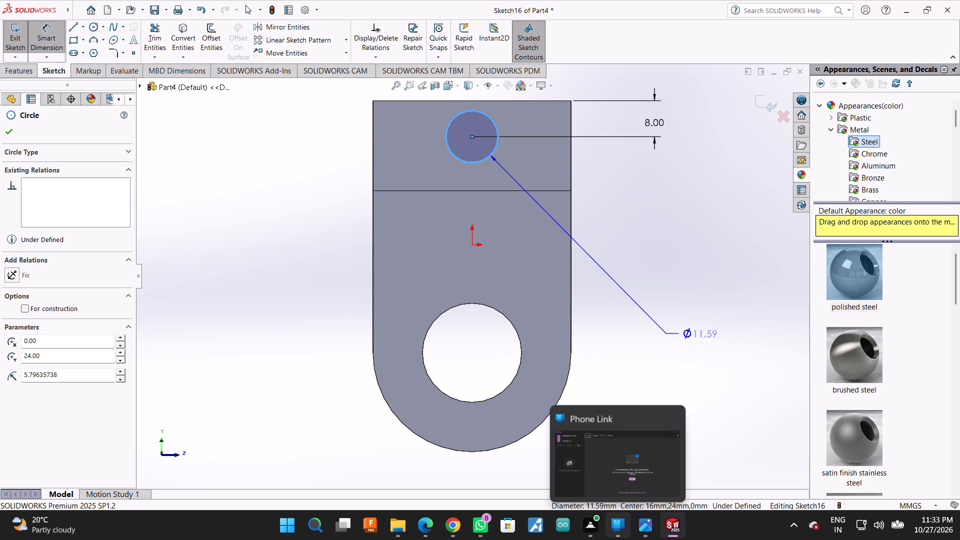
pyautogui.click(682, 244)
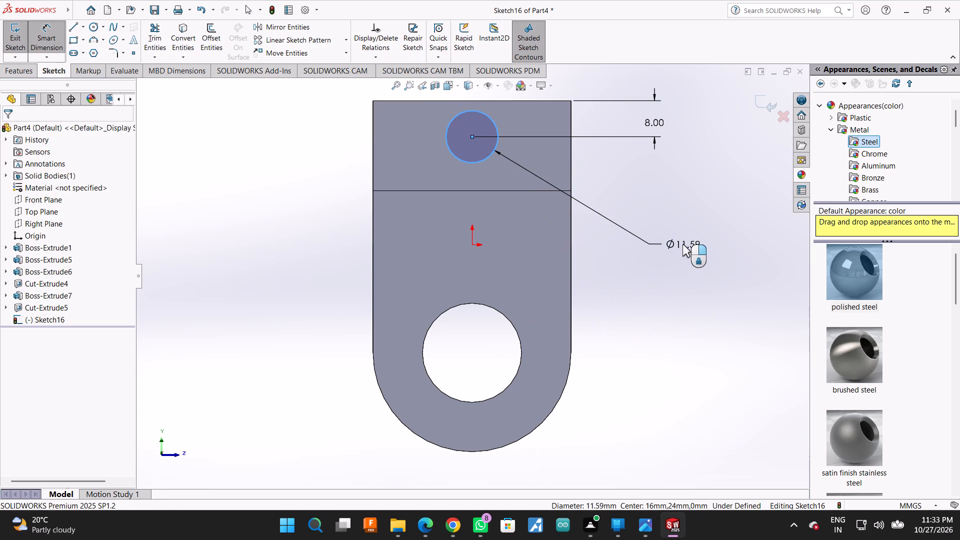
pyautogui.write('20')
pyautogui.press('Return')
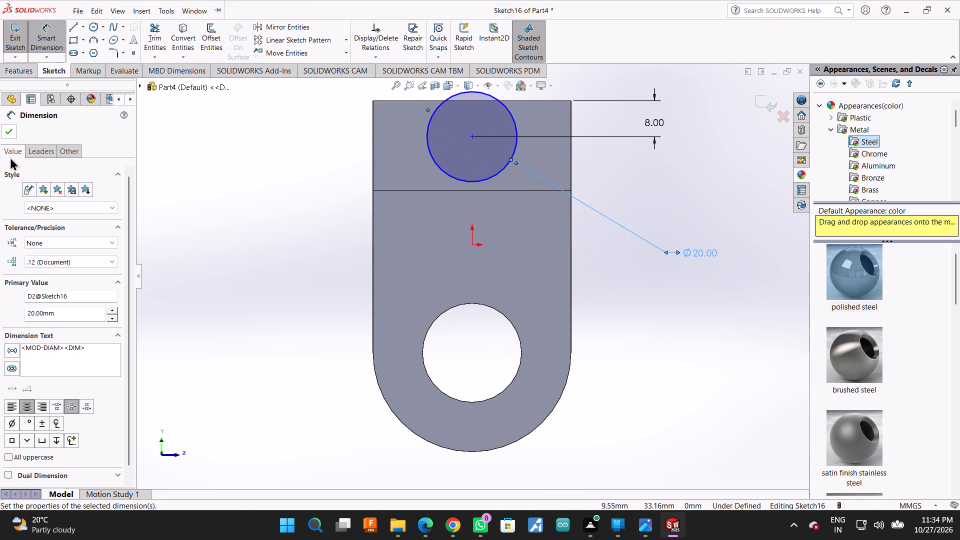
pyautogui.click(6, 134)
# Draw two vertical lines from the circle's opposite side points up to the extension's top edge.
pyautogui.click(71, 25)
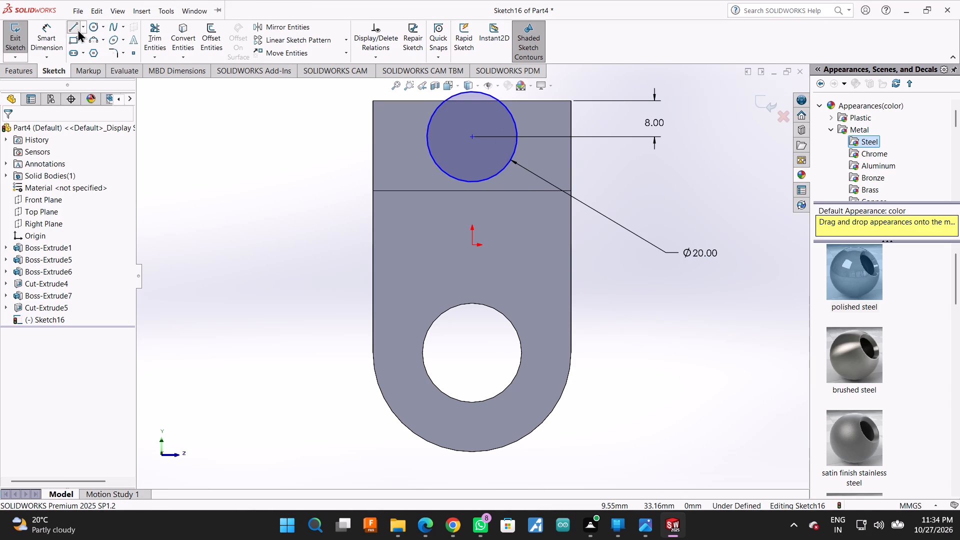
pyautogui.click(424, 136)
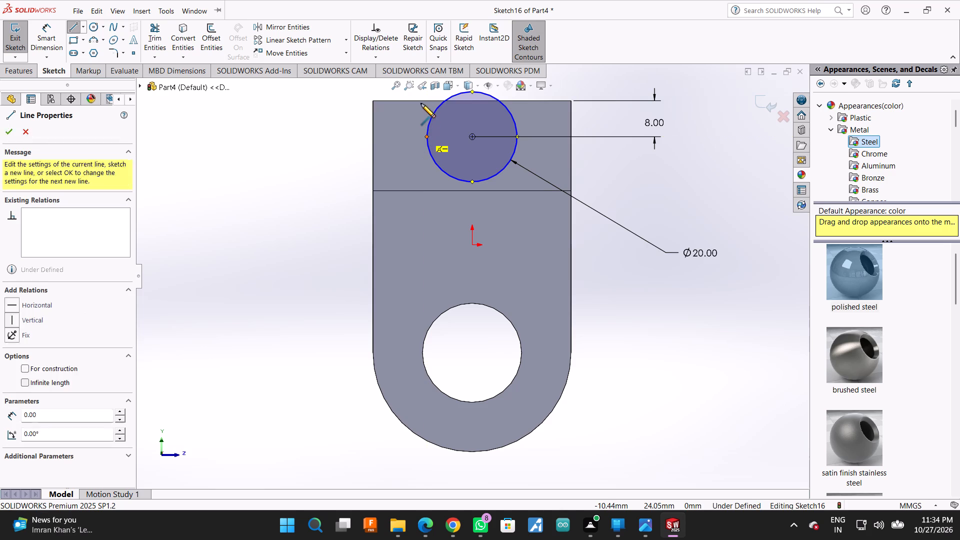
pyautogui.click(425, 99)
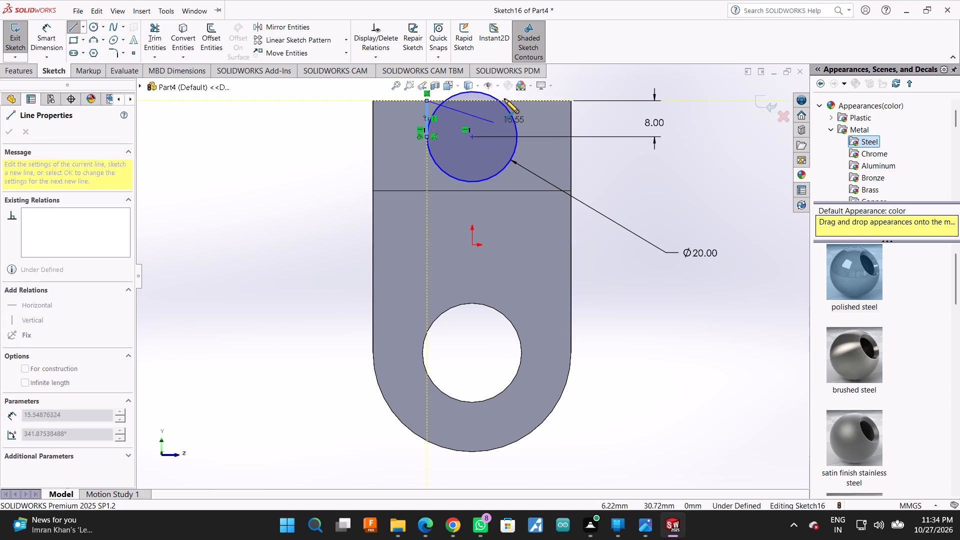
pyautogui.press('Escape')
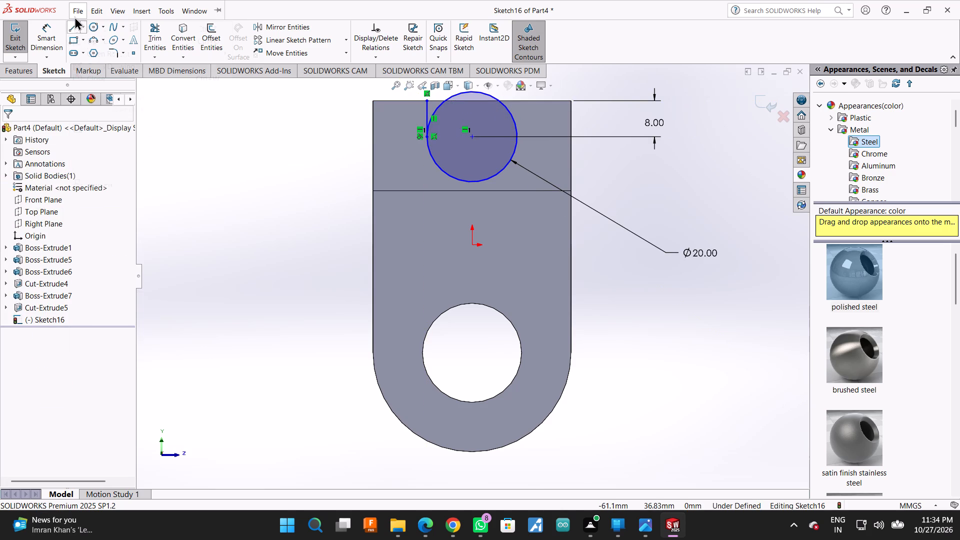
pyautogui.click(315, 10)
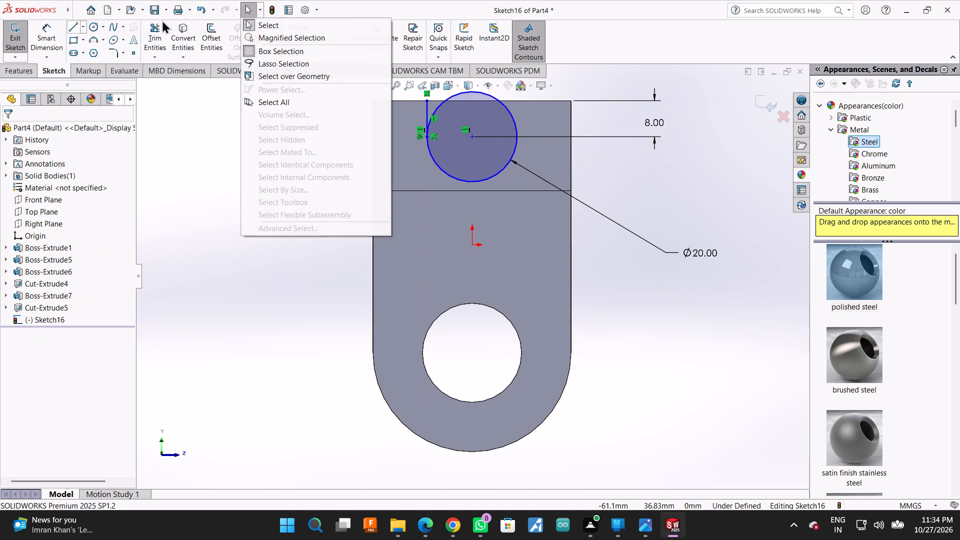
pyautogui.click(72, 28)
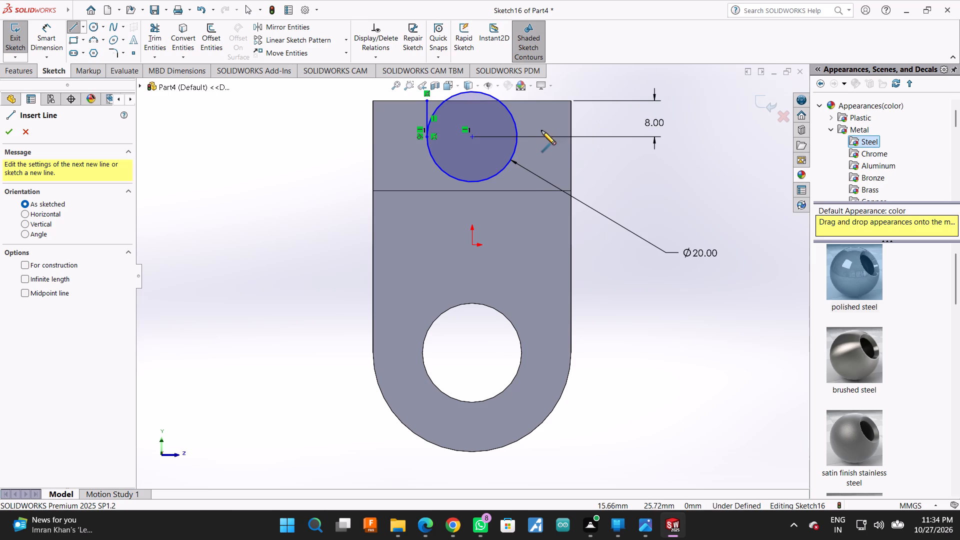
pyautogui.click(516, 137)
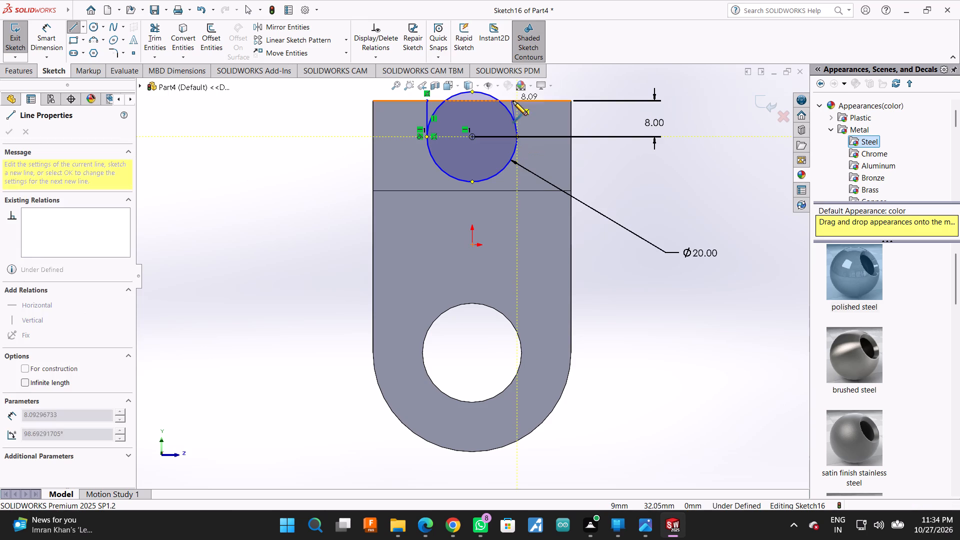
pyautogui.click(516, 102)
pyautogui.press('Escape')
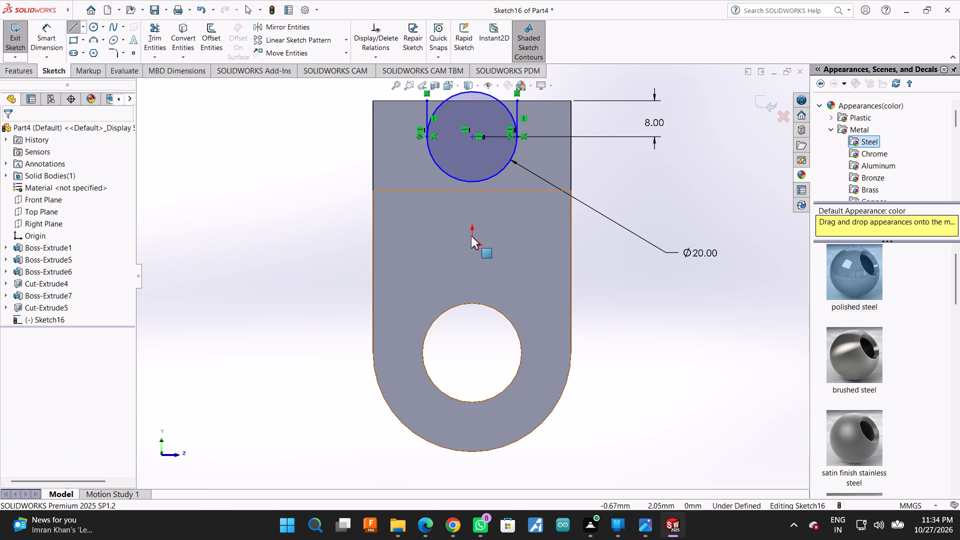
# Trim away the circle's upper arc between the two vertical lines to leave an open U-shaped profile.
pyautogui.scroll(1, 471, 236)
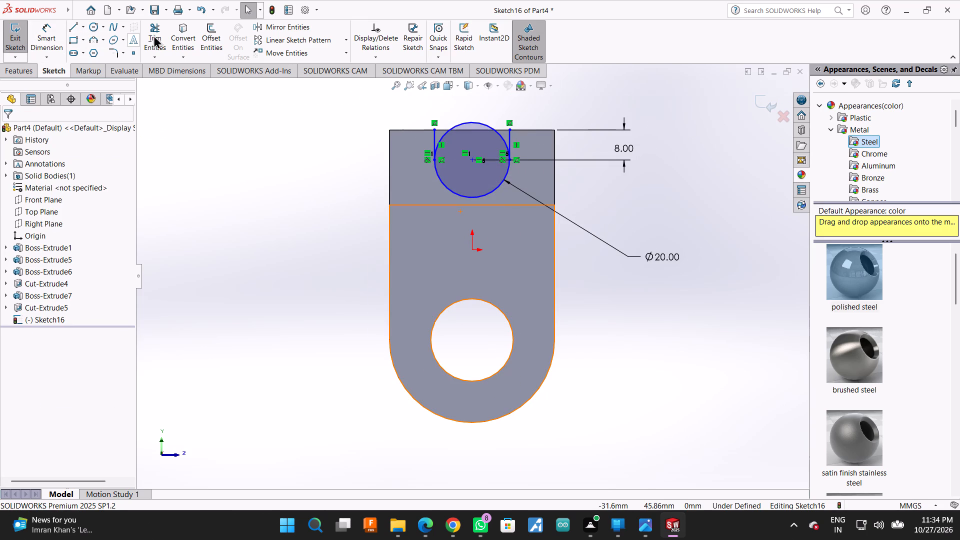
pyautogui.click(150, 30)
pyautogui.moveTo(451, 99); pyautogui.dragTo(464, 139)
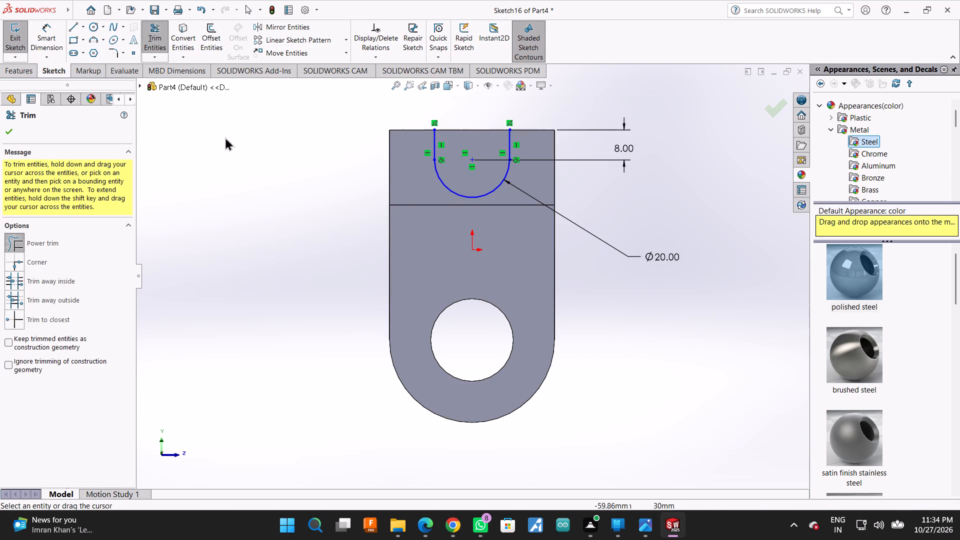
pyautogui.click(9, 132)
# Cut the U-shaped profile 20 mm deep through the upper extension.
pyautogui.click(13, 77)
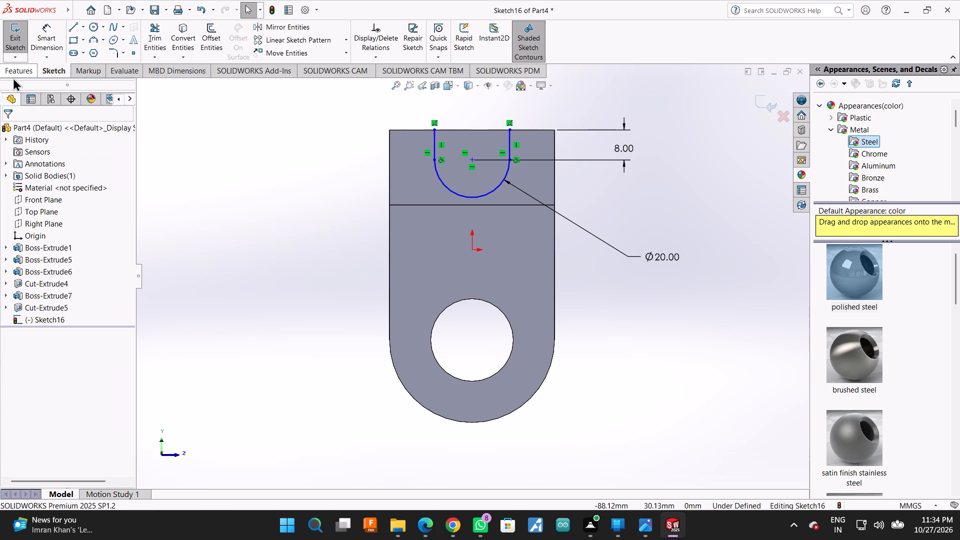
pyautogui.click(170, 33)
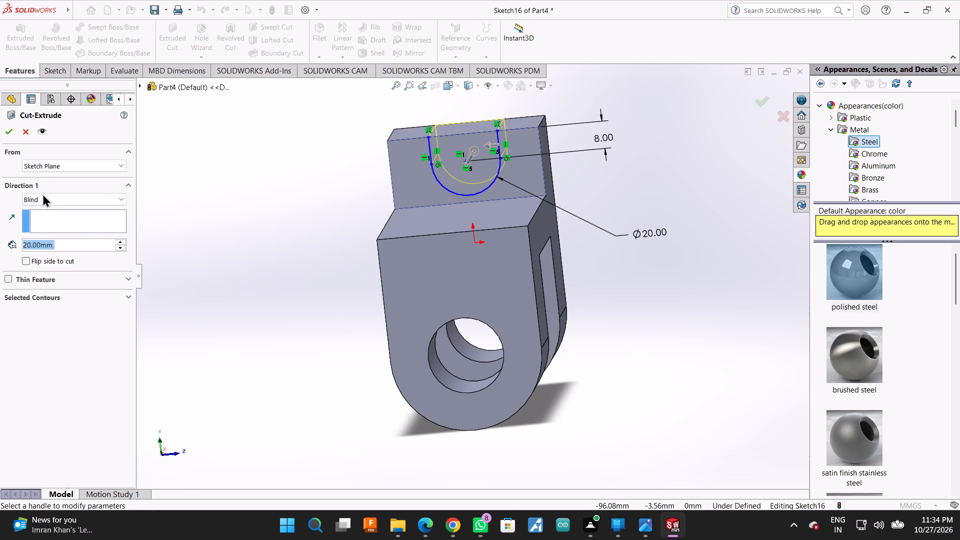
pyautogui.click(8, 131)
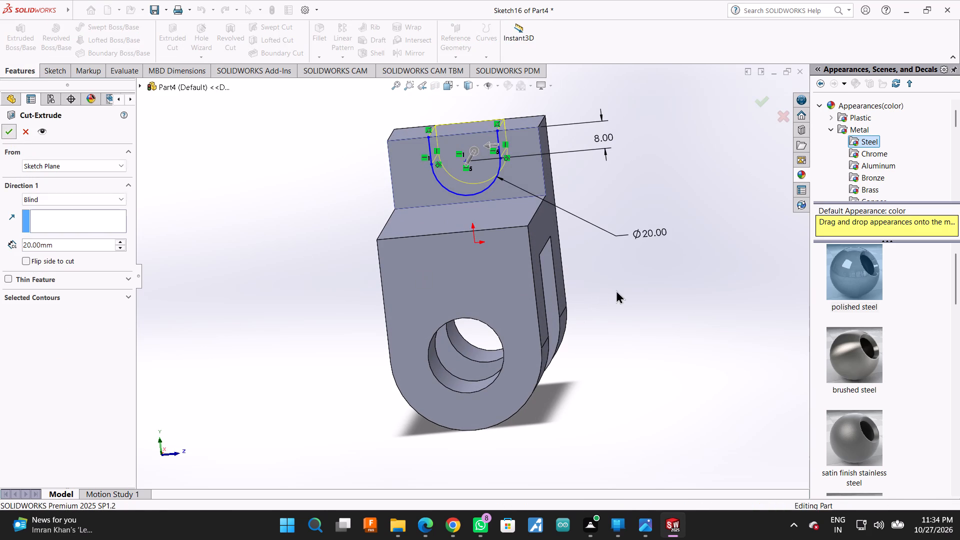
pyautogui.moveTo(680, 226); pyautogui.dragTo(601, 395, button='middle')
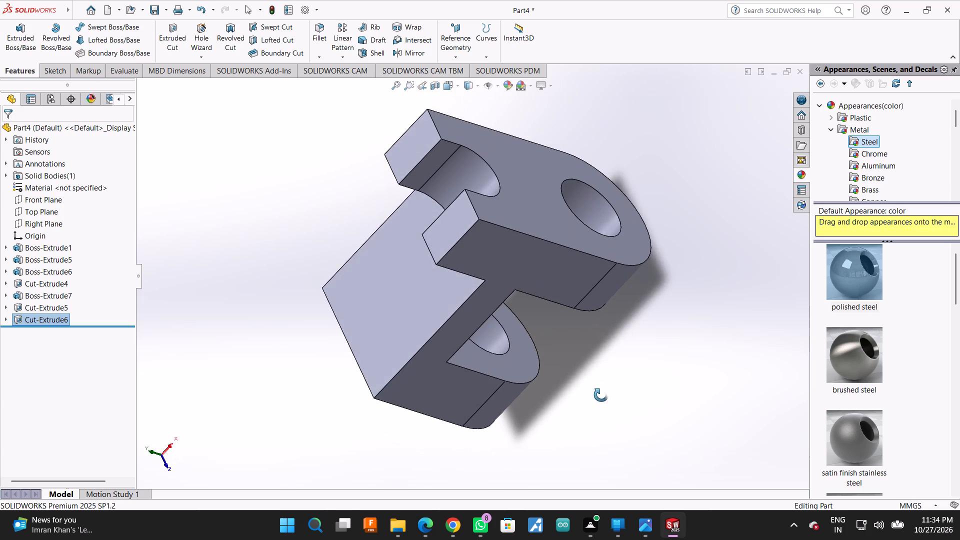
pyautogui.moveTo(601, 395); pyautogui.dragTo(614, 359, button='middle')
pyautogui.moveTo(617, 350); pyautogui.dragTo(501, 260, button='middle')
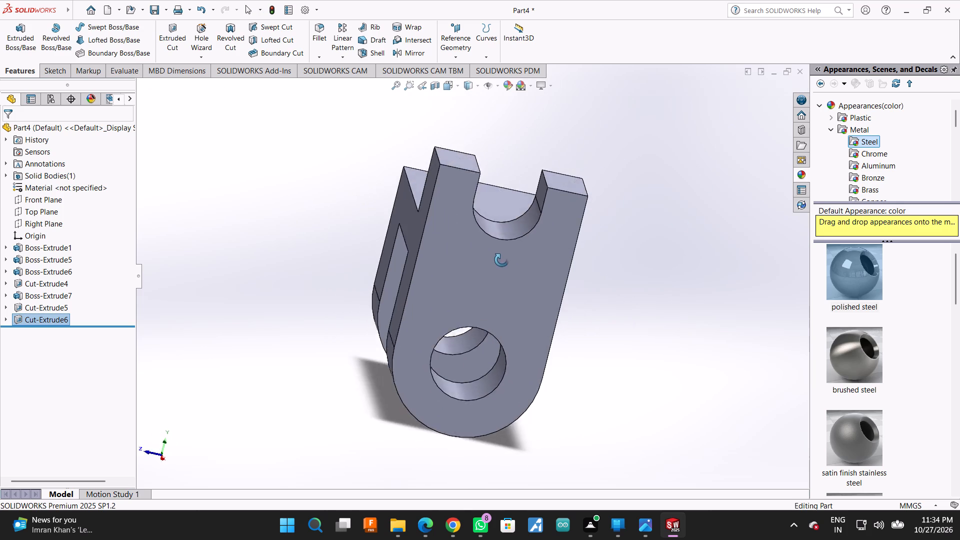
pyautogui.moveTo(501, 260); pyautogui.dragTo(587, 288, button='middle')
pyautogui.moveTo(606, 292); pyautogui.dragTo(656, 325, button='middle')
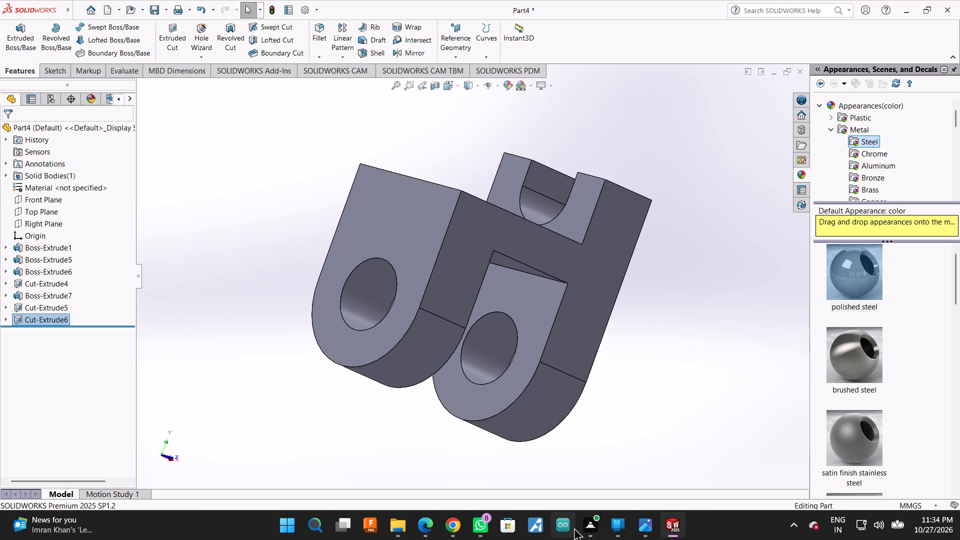
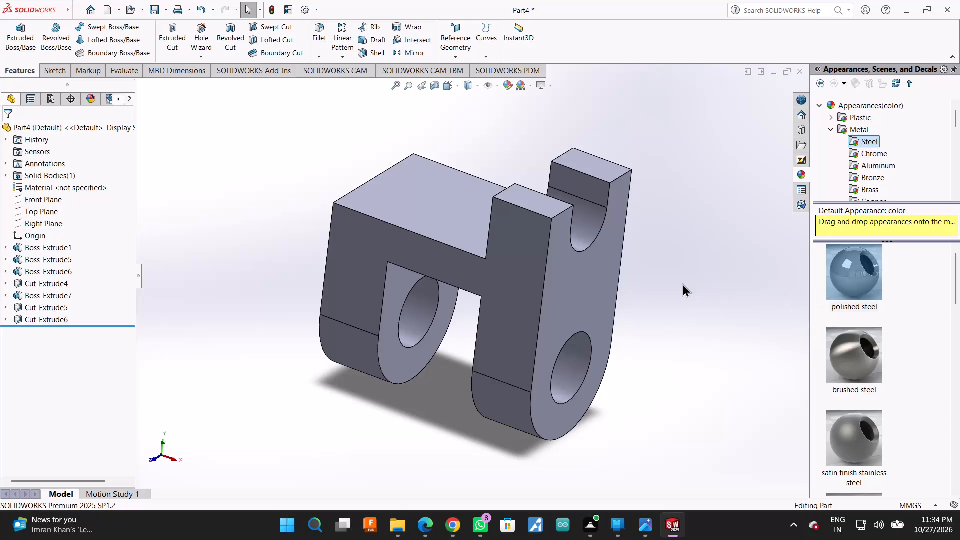
# Examine the notched bracket from several sides, including the legs, holes and upper extension.
pyautogui.moveTo(682, 283); pyautogui.dragTo(634, 285, button='middle')
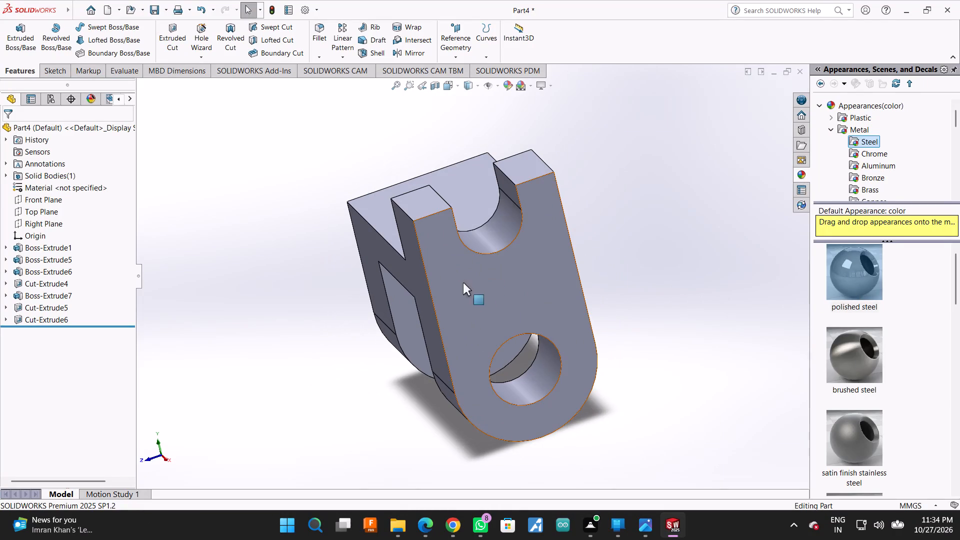
pyautogui.moveTo(708, 281); pyautogui.dragTo(628, 343, button='middle')
pyautogui.scroll(-1, 721, 282)
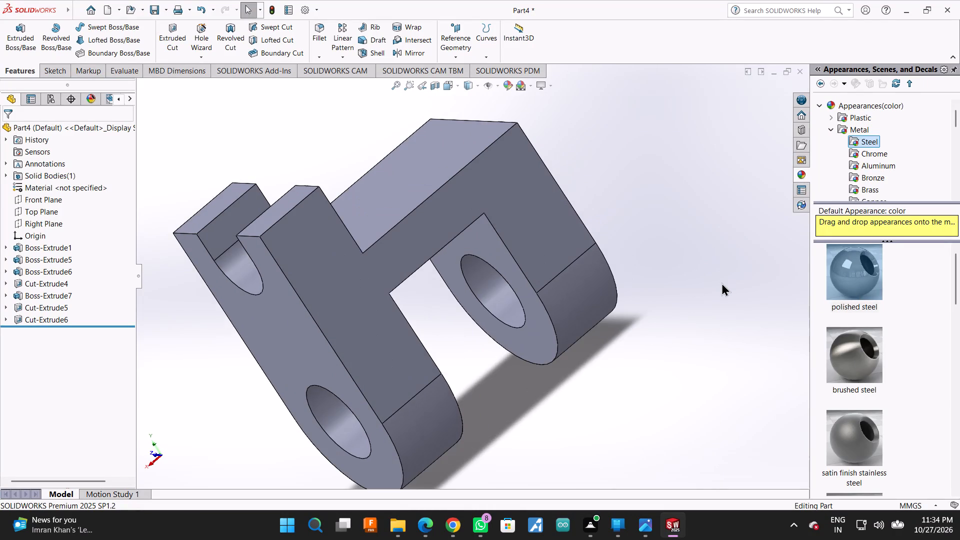
pyautogui.scroll(-1, 716, 295)
pyautogui.moveTo(716, 295); pyautogui.dragTo(696, 362, button='middle')
pyautogui.scroll(1, 683, 376)
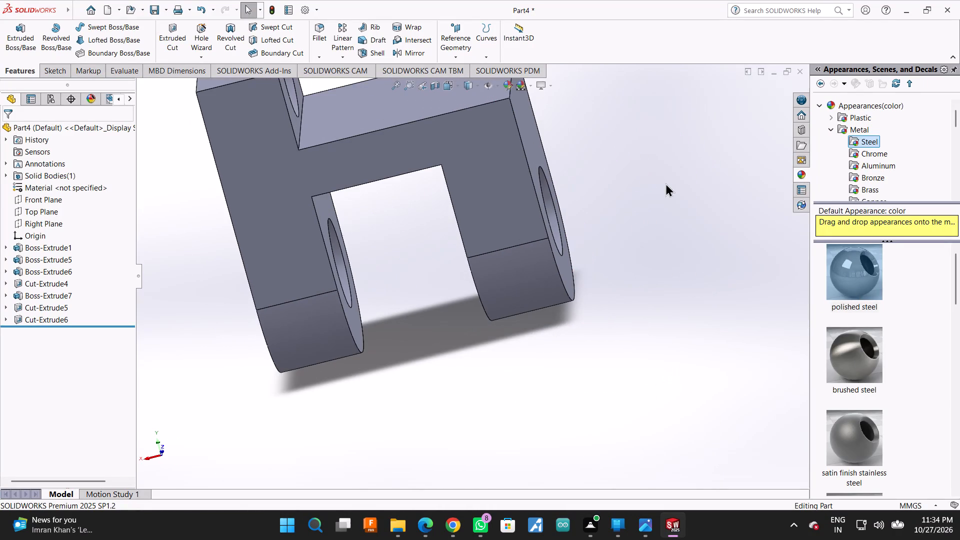
pyautogui.scroll(2, 652, 271)
pyautogui.moveTo(636, 187); pyautogui.dragTo(615, 243, button='middle')
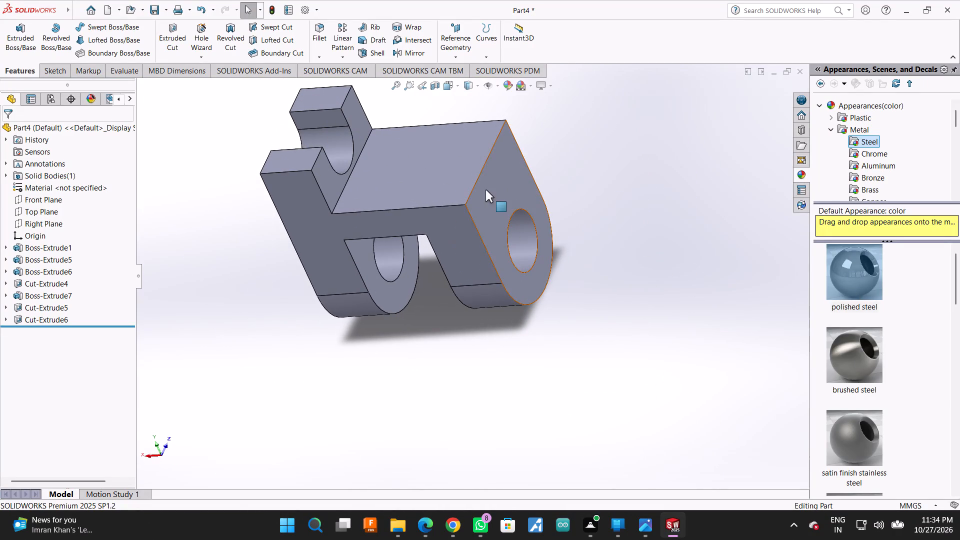
pyautogui.scroll(2, 451, 376)
pyautogui.scroll(2, 818, 364)
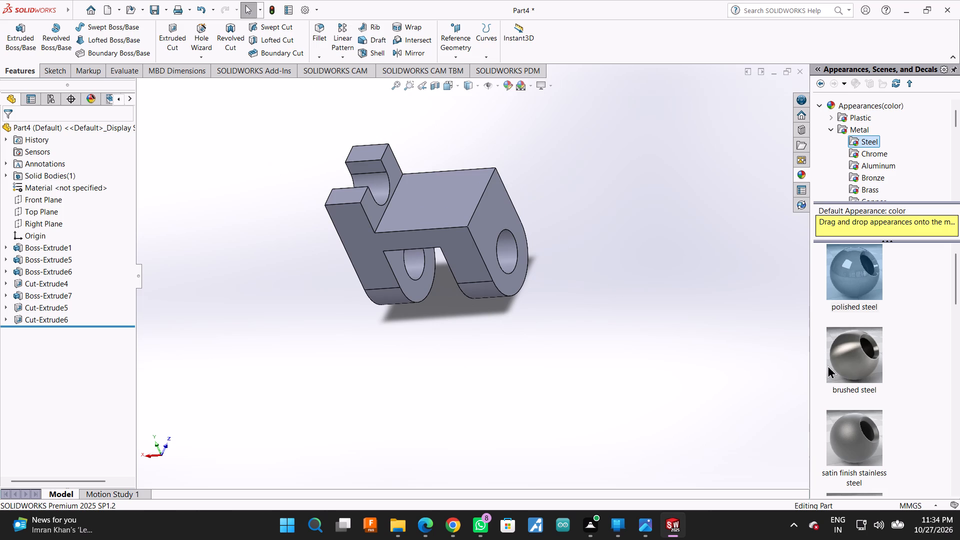
# Apply the polished steel appearance to the whole bracket.
pyautogui.moveTo(849, 267); pyautogui.dragTo(614, 271)
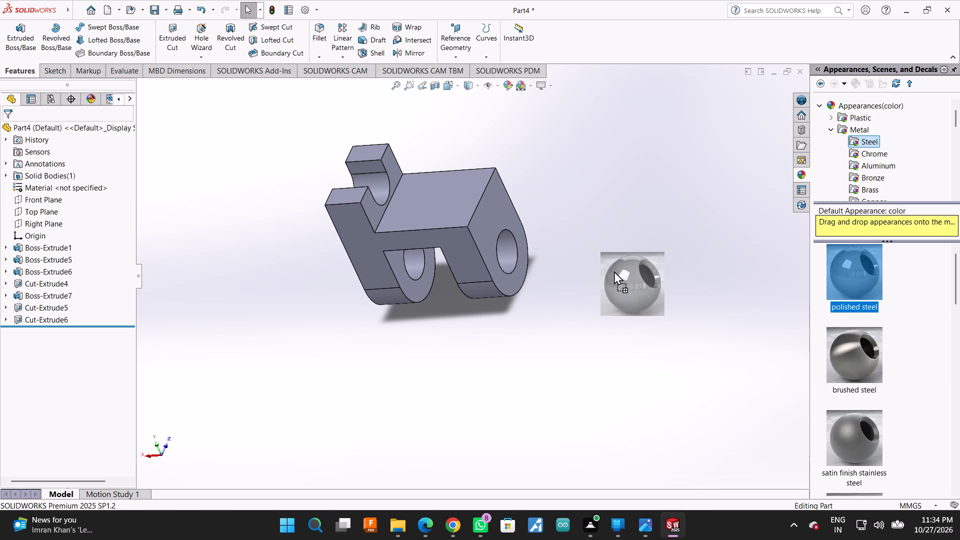
pyautogui.moveTo(614, 271); pyautogui.dragTo(579, 259)
pyautogui.scroll(2, 675, 408)
pyautogui.moveTo(557, 223); pyautogui.dragTo(568, 293, button='middle')
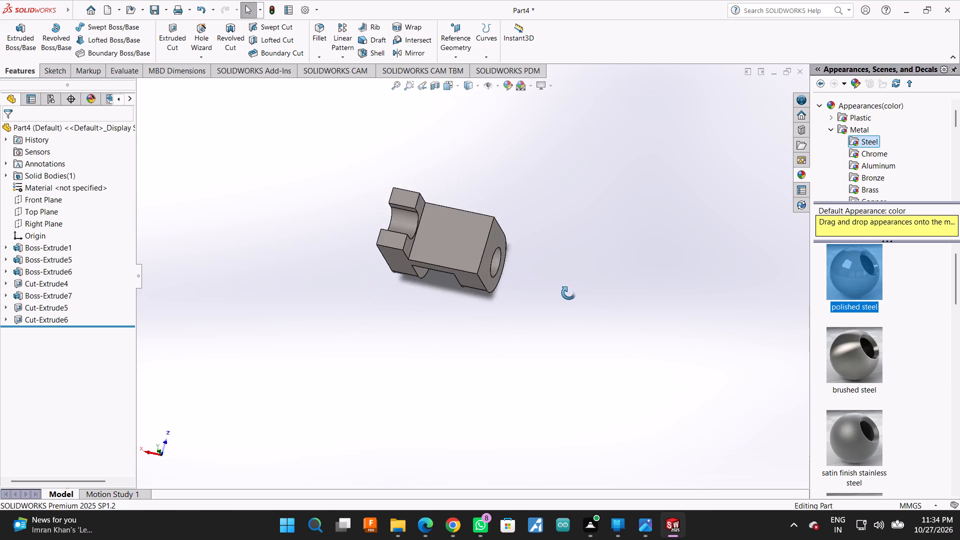
pyautogui.moveTo(568, 293); pyautogui.dragTo(574, 172, button='middle')
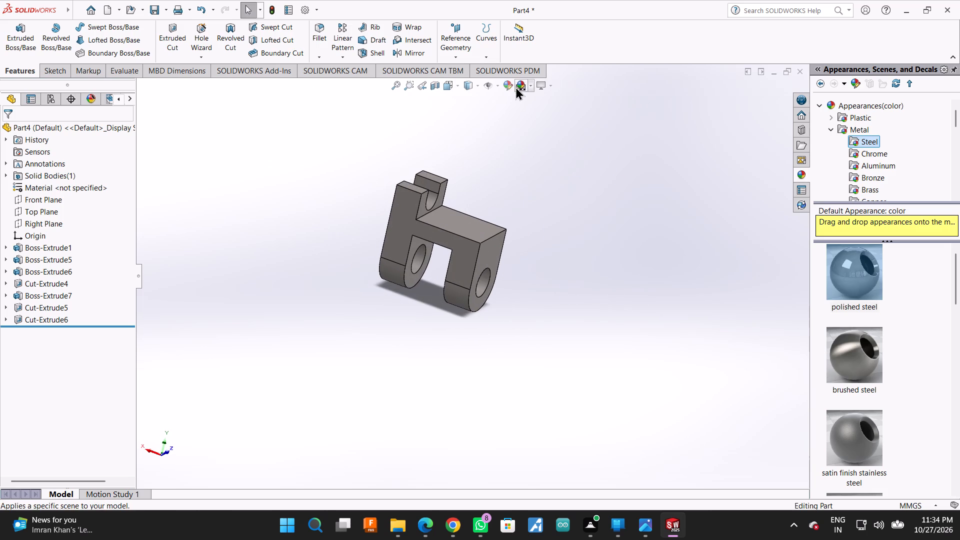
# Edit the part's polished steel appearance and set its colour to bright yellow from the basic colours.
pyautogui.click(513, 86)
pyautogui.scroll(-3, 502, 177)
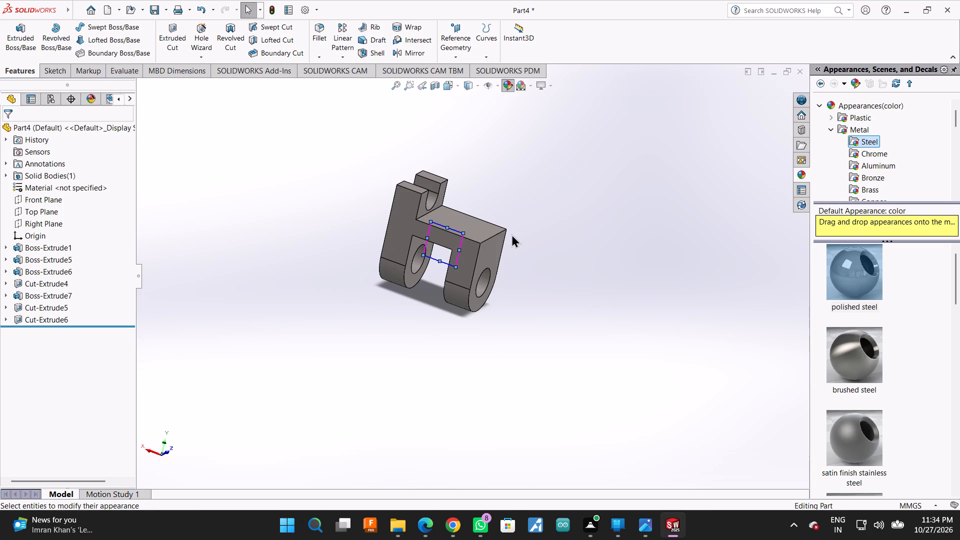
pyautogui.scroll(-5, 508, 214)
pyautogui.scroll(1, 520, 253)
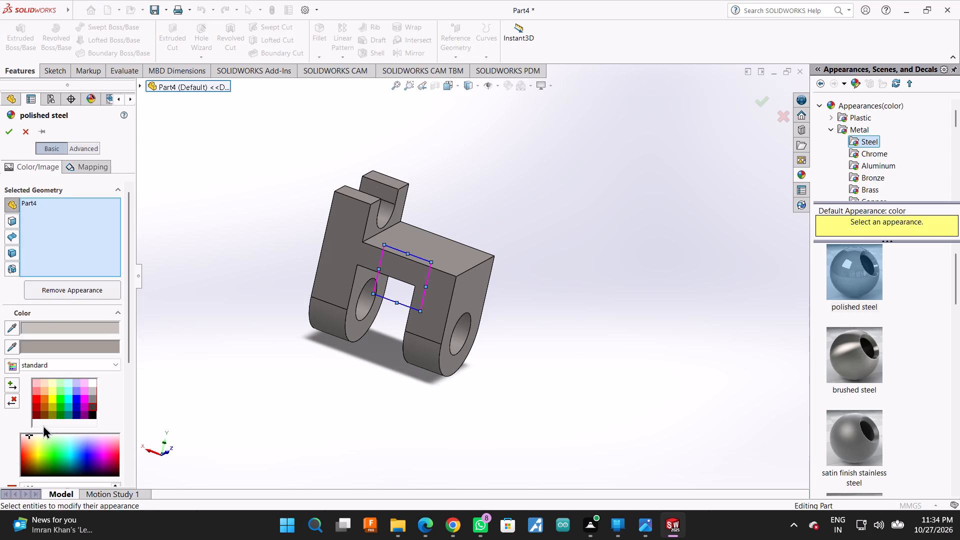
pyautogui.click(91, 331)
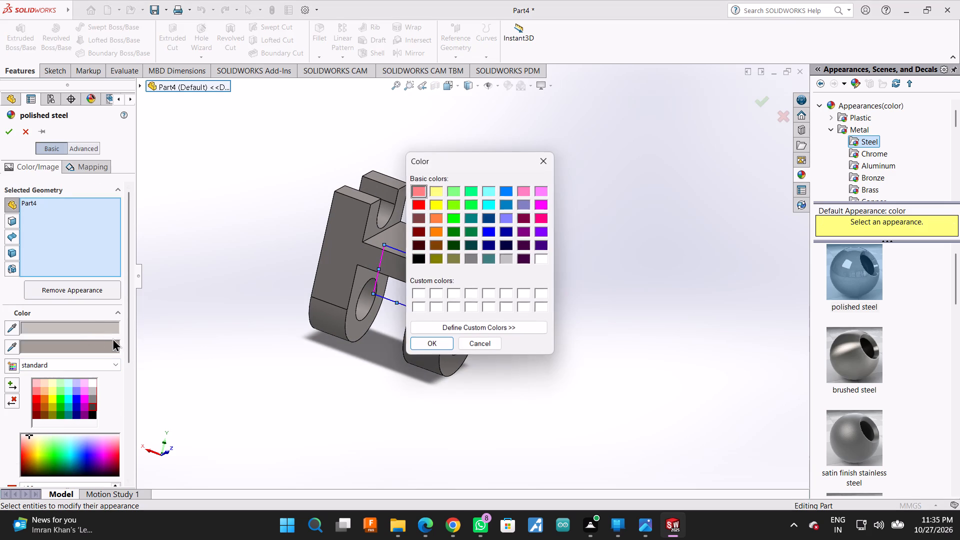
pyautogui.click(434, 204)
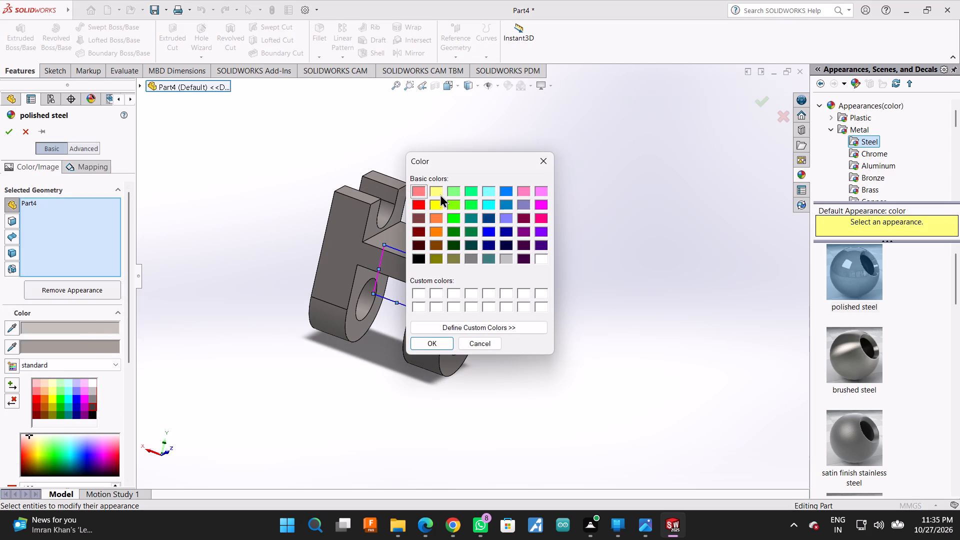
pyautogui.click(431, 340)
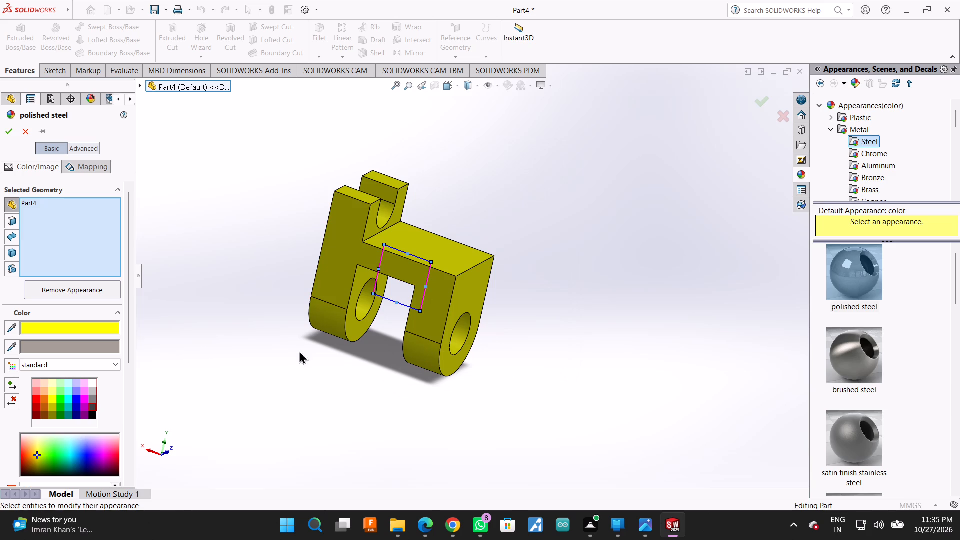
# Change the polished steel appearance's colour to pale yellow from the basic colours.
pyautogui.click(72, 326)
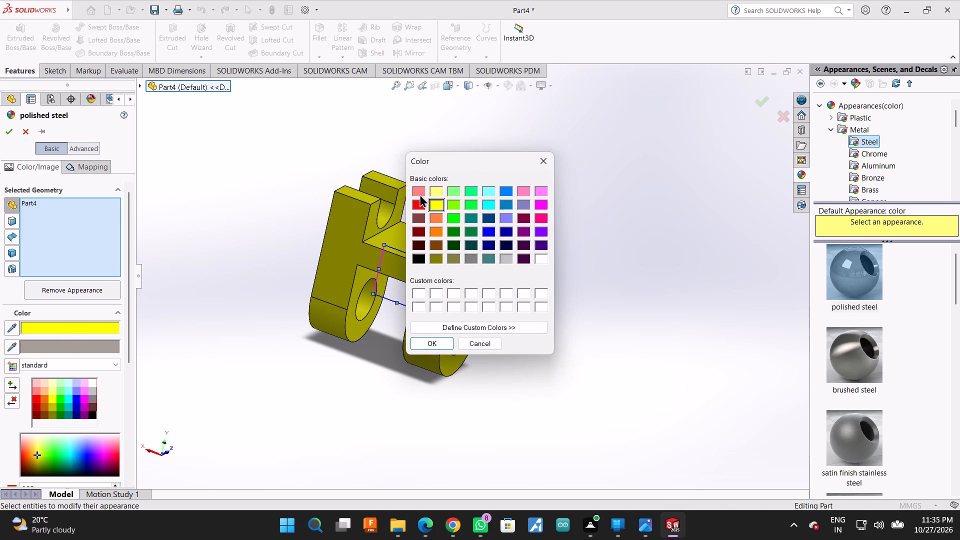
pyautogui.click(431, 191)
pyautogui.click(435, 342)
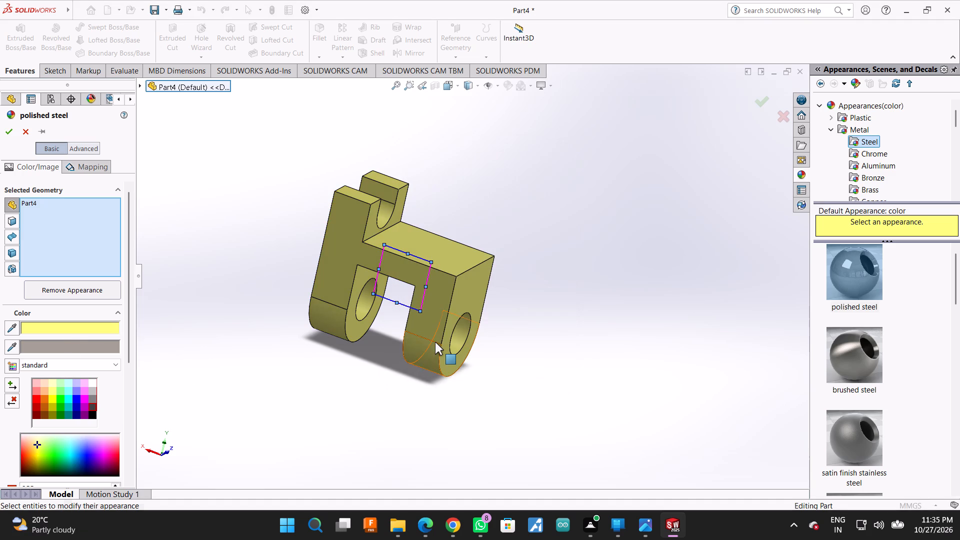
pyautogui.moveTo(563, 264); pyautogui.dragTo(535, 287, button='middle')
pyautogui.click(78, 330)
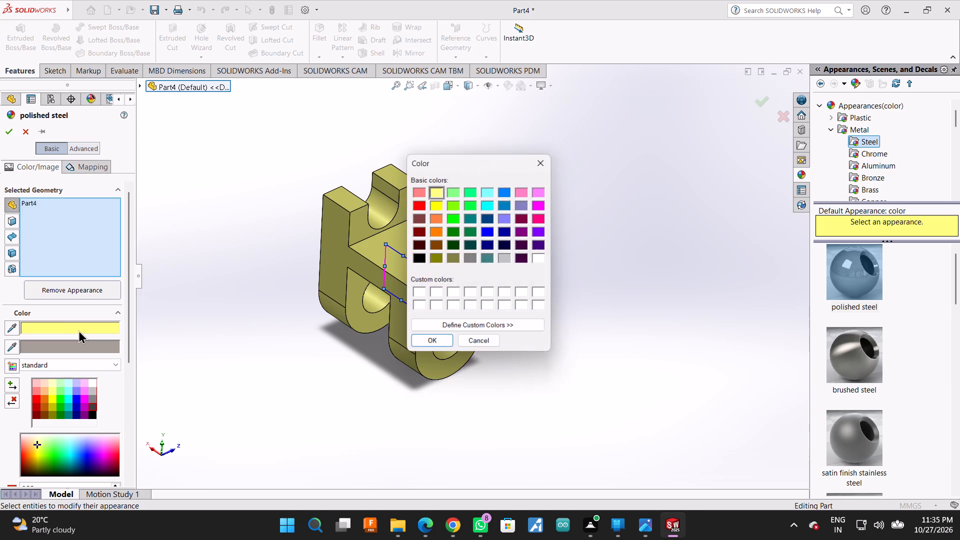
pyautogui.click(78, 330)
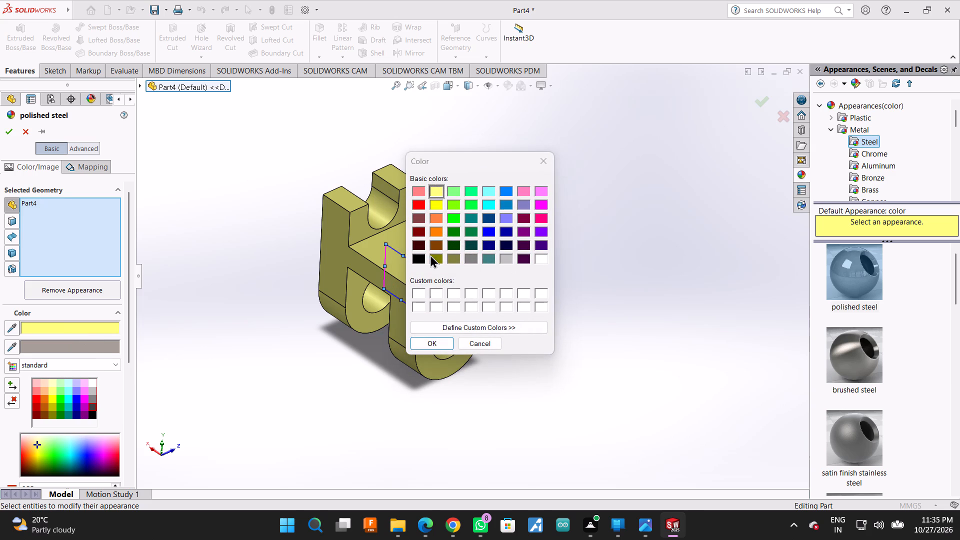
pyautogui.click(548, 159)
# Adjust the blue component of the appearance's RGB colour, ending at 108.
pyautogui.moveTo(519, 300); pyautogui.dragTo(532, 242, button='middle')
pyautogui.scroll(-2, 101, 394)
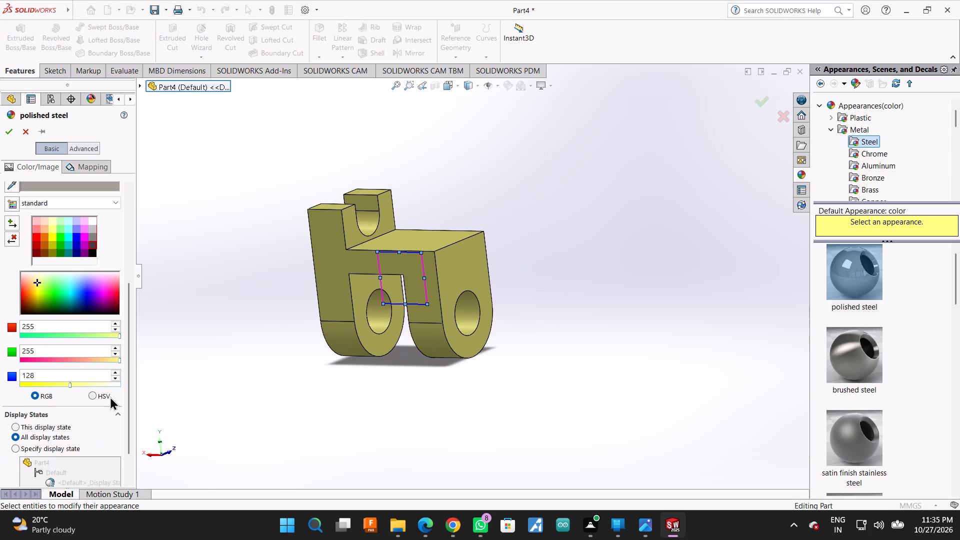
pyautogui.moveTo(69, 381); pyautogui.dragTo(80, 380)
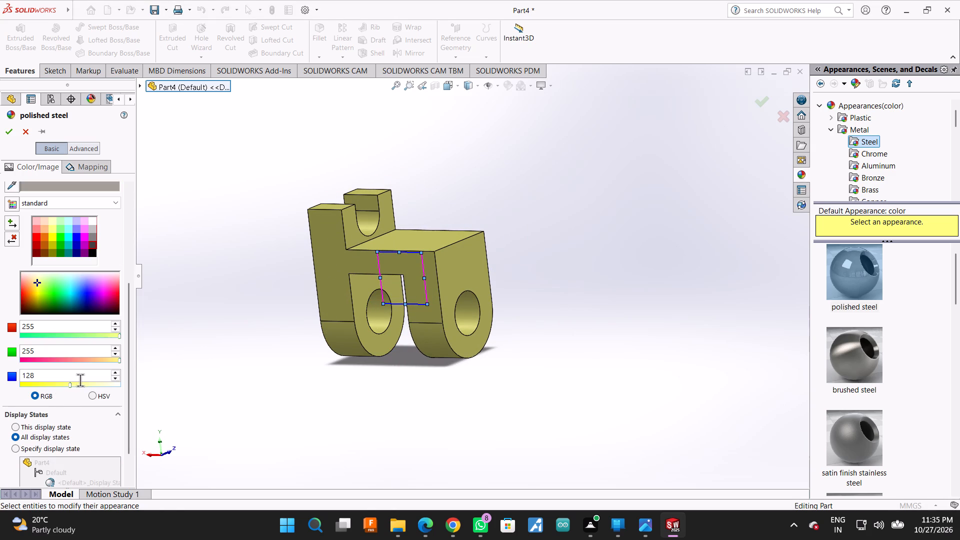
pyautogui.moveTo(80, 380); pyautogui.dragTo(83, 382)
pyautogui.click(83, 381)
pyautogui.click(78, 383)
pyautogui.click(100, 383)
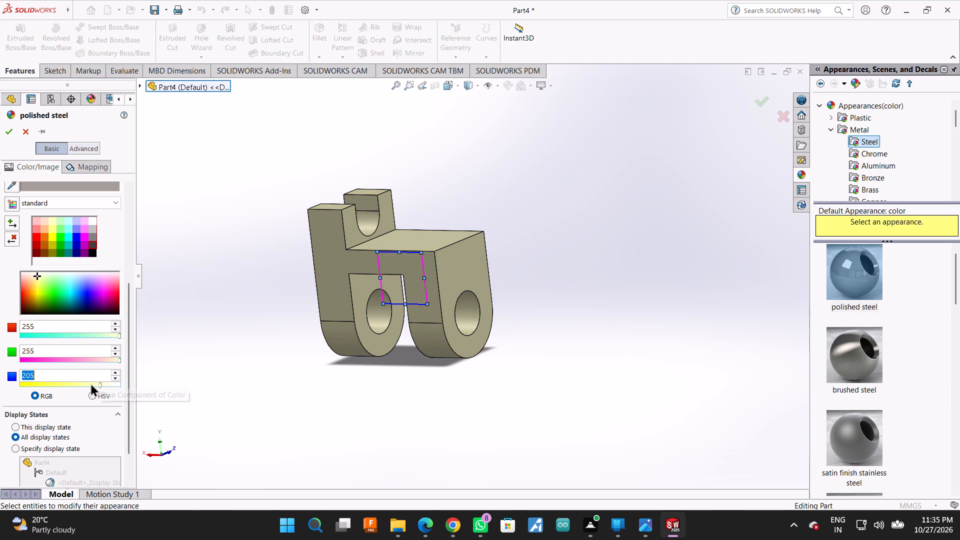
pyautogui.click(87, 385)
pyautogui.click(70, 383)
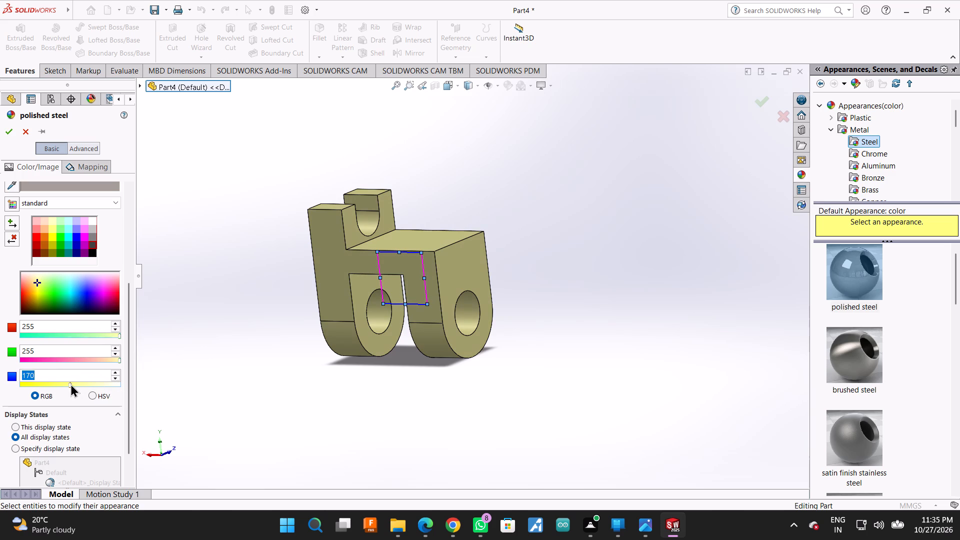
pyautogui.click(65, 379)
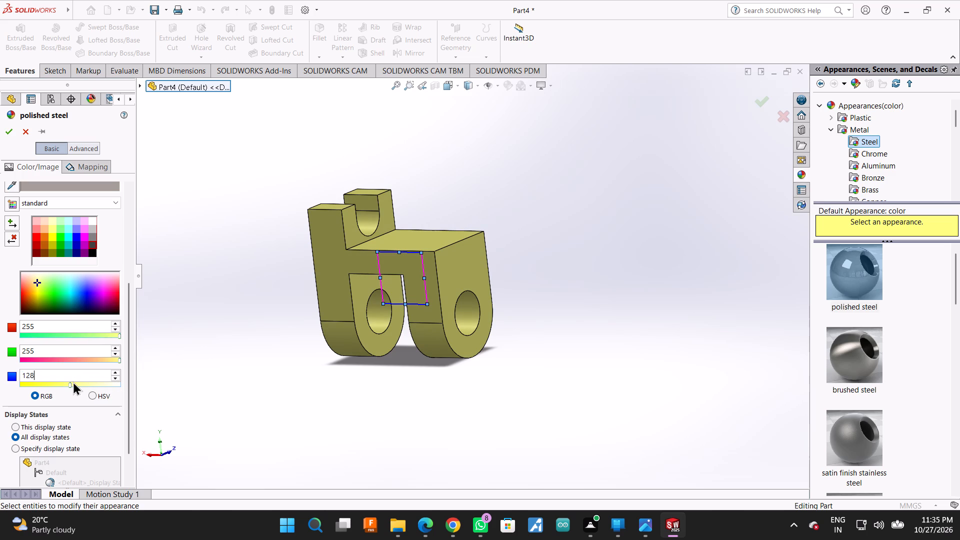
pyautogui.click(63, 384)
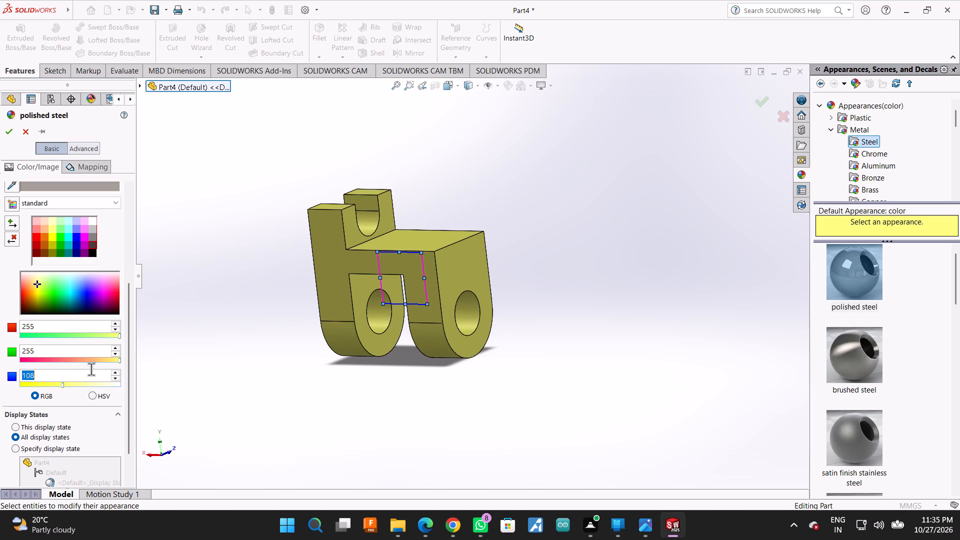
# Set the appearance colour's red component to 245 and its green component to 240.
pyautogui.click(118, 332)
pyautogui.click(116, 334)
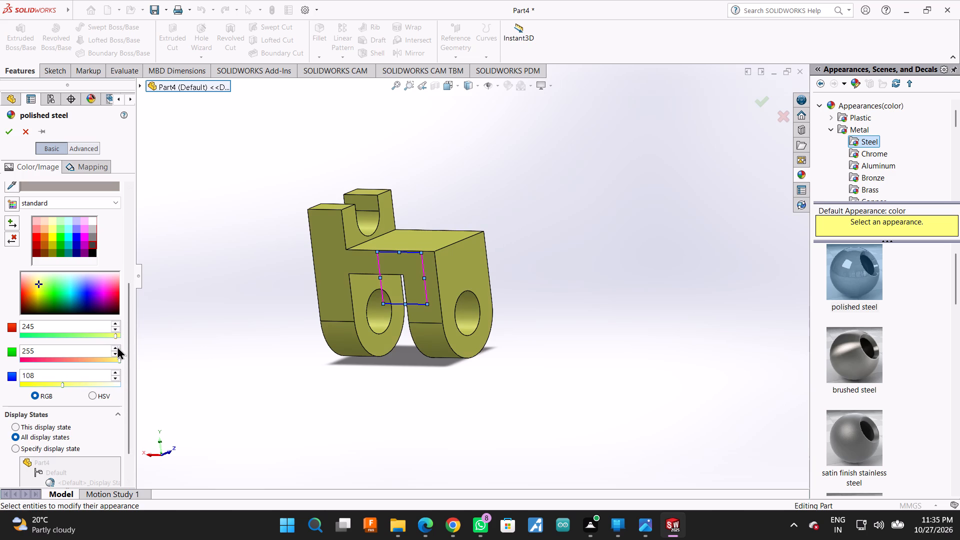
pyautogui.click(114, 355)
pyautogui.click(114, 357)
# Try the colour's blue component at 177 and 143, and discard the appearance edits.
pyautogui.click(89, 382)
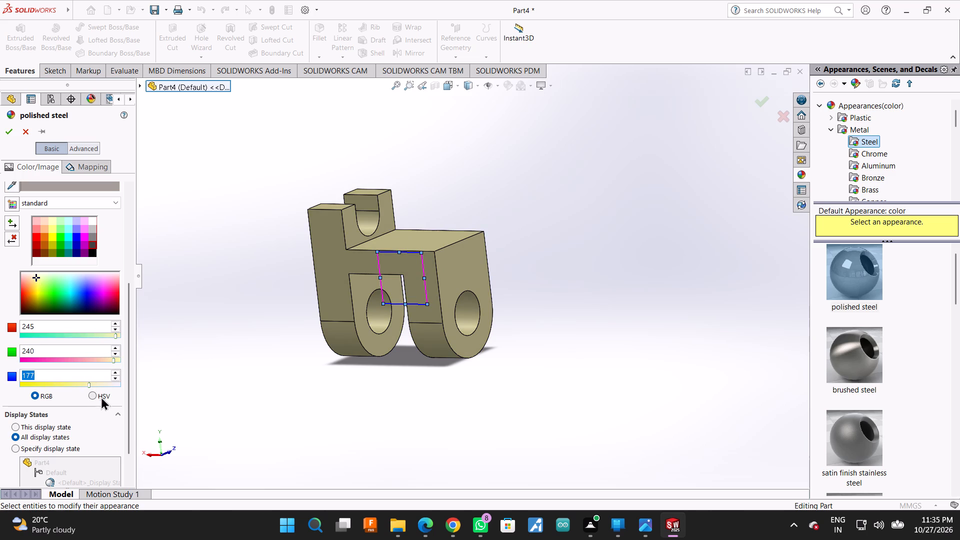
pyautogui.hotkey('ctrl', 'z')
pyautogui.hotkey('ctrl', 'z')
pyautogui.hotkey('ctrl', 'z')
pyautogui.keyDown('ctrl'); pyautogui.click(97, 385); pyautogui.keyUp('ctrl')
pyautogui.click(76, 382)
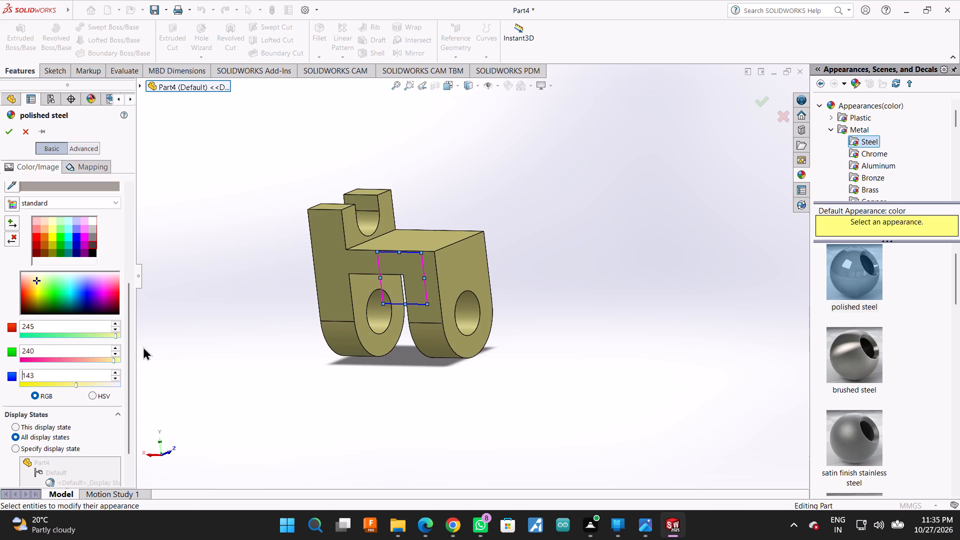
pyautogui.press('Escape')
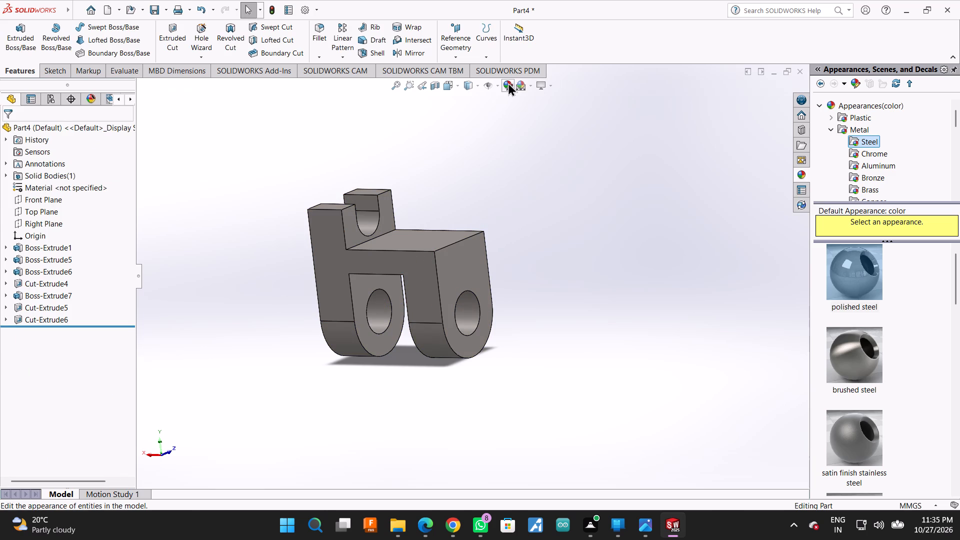
# Edit the part's polished steel appearance again and set its colour to pale yellow from the basic colours.
pyautogui.click(508, 82)
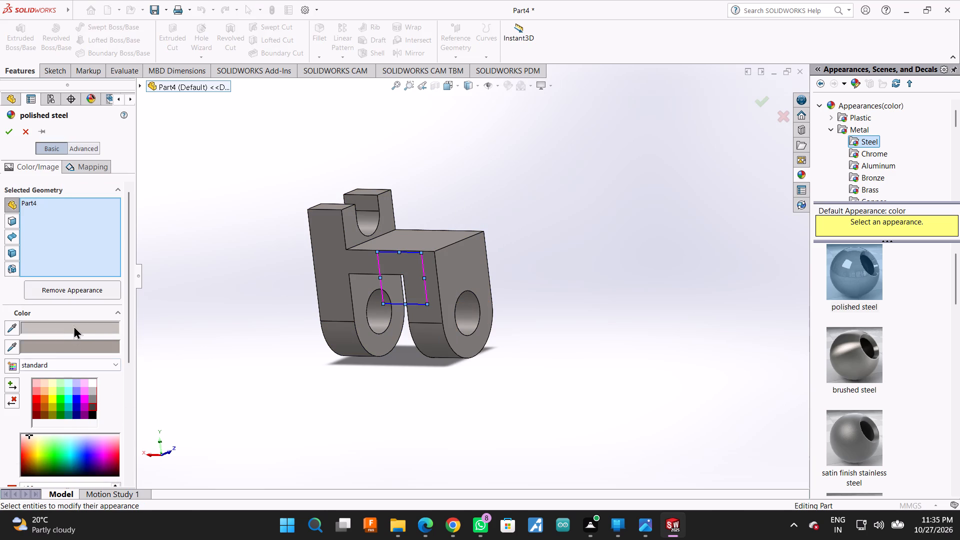
pyautogui.click(73, 325)
pyautogui.click(433, 192)
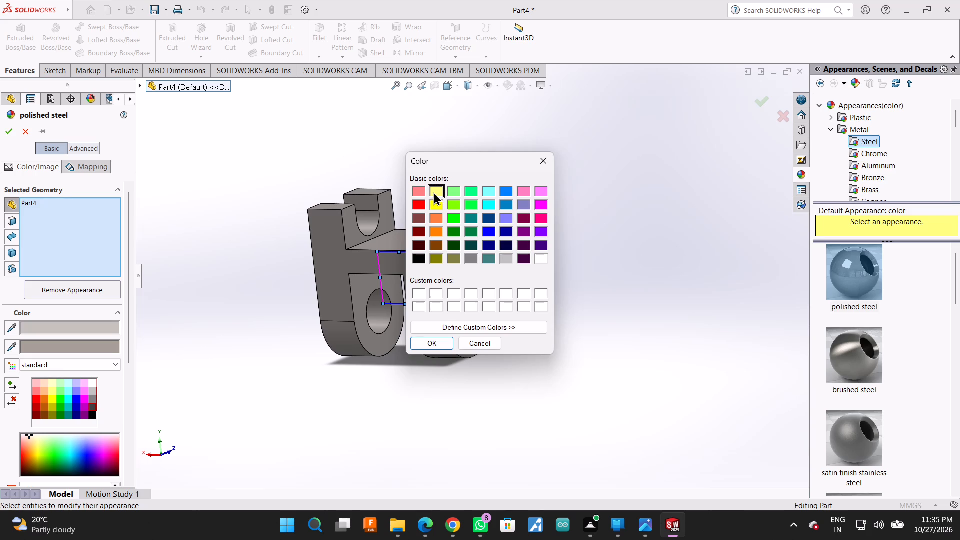
pyautogui.click(416, 347)
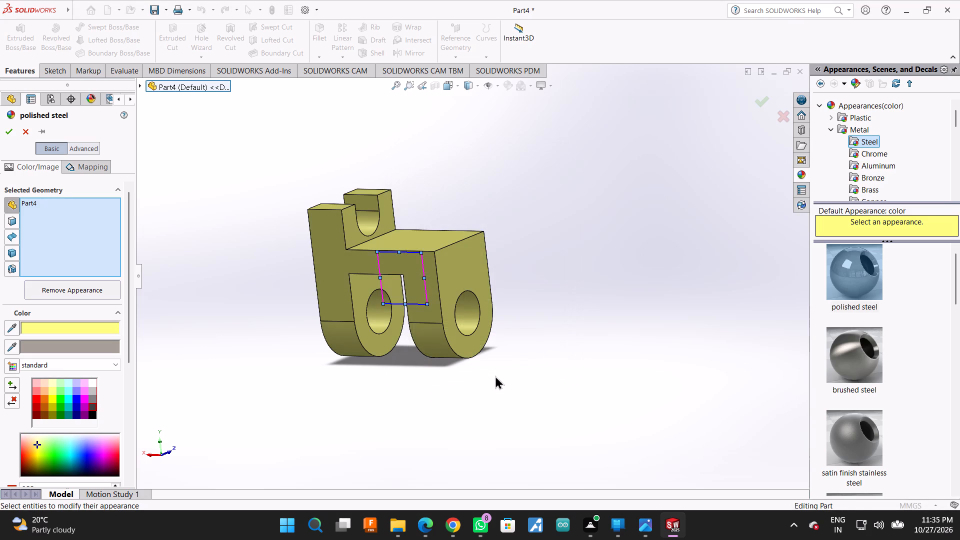
# Collapse the appearances library pane to widen the modelling area around the bracket.
pyautogui.scroll(-1, 583, 309)
pyautogui.moveTo(583, 309); pyautogui.dragTo(583, 355, button='middle')
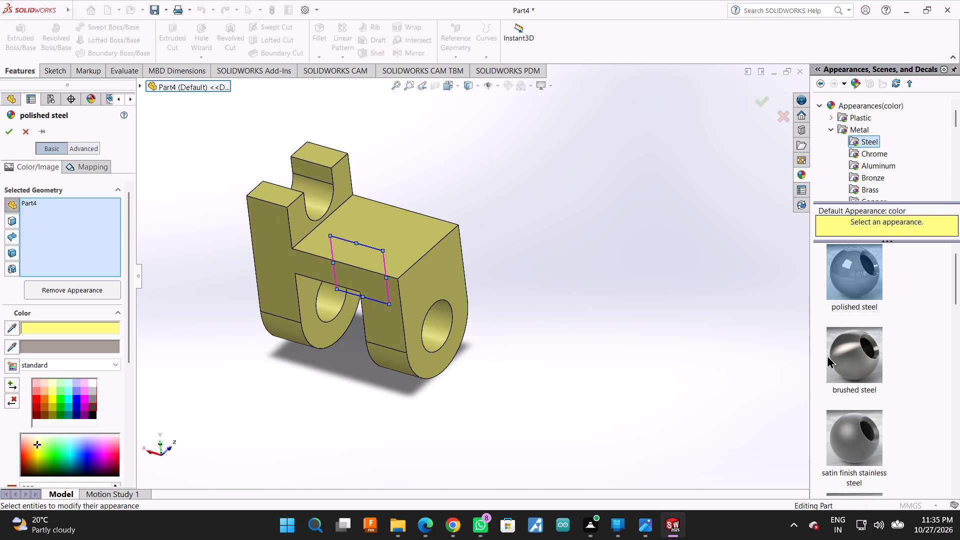
pyautogui.moveTo(810, 360); pyautogui.dragTo(959, 376)
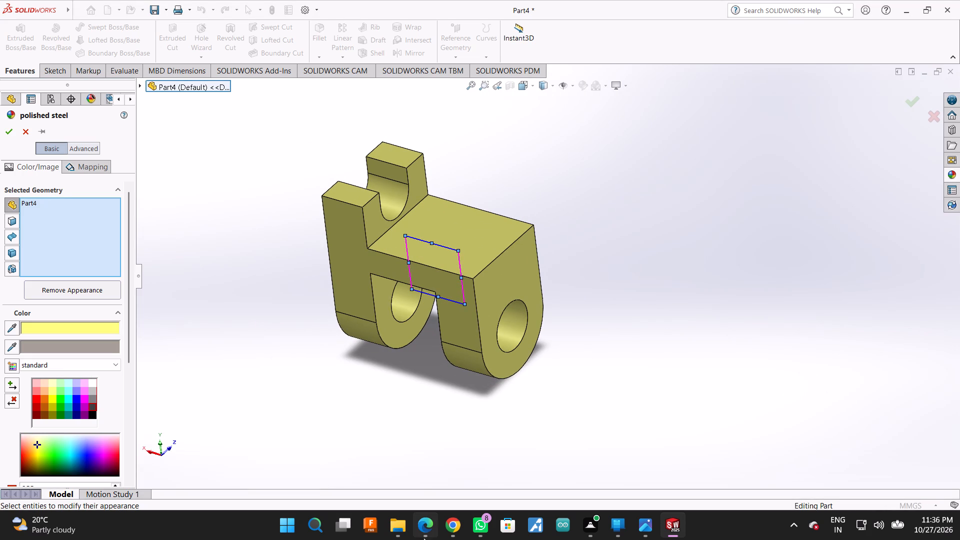
# Accept the pale yellow colour for the part's polished steel appearance.
pyautogui.click(916, 108)
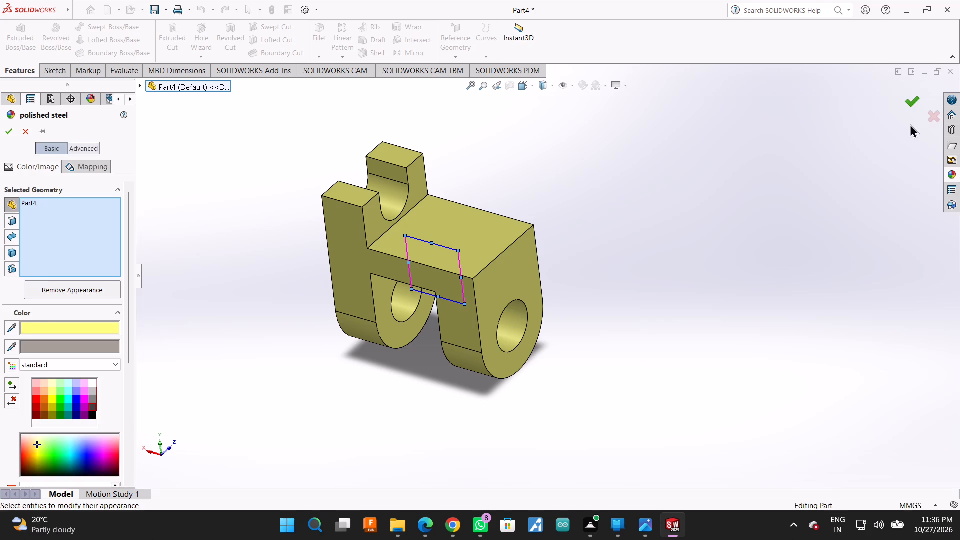
# Switch to the ChatGPT chat in Chrome, copy the file name Double_Lug_Support_Bracket without its extension, and return to SOLIDWORKS.
pyautogui.click(461, 529)
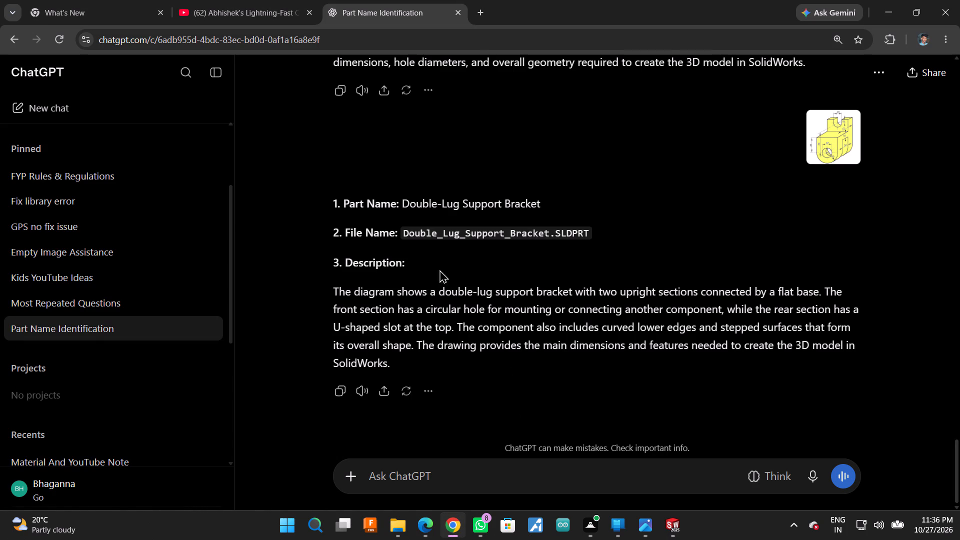
pyautogui.moveTo(403, 233); pyautogui.dragTo(547, 237)
pyautogui.hotkey('ctrl', 'c')
pyautogui.hotkey('ctrl', 'c')
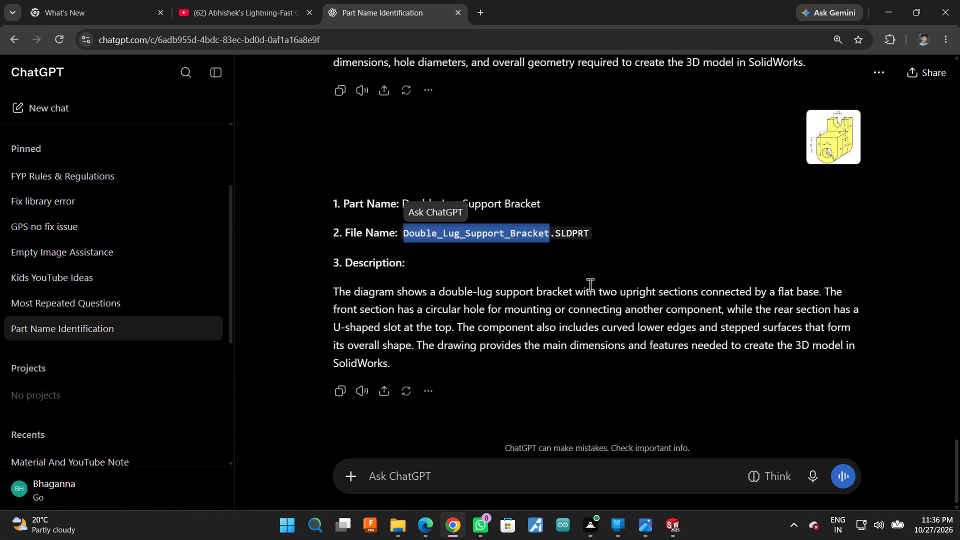
pyautogui.hotkey('alt', 'Tab')
pyautogui.click(590, 269)
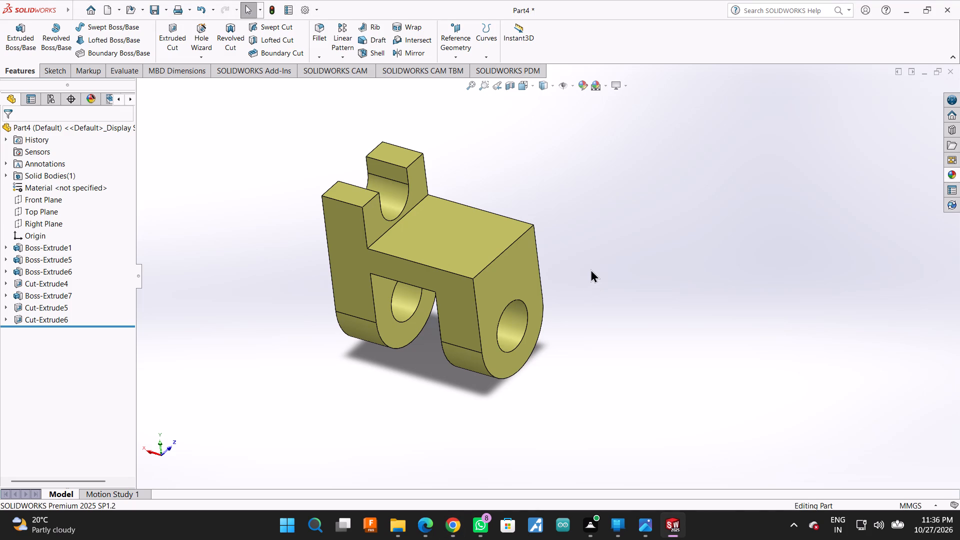
# Orient the bracket to the isometric view and save the part as Double_Lug_Support_Bracket in the SYMBIOSIS folder.
pyautogui.hotkey('ctrl', 's')
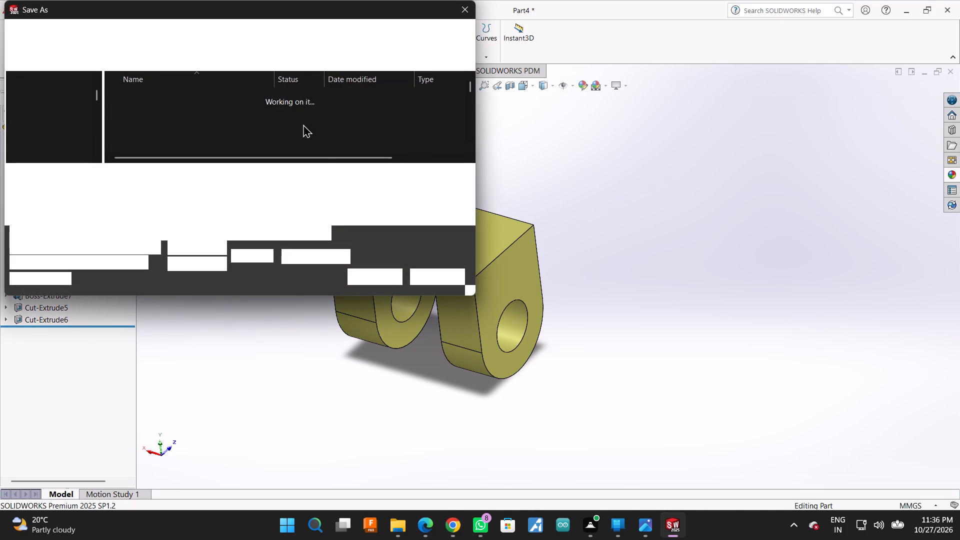
pyautogui.click(468, 9)
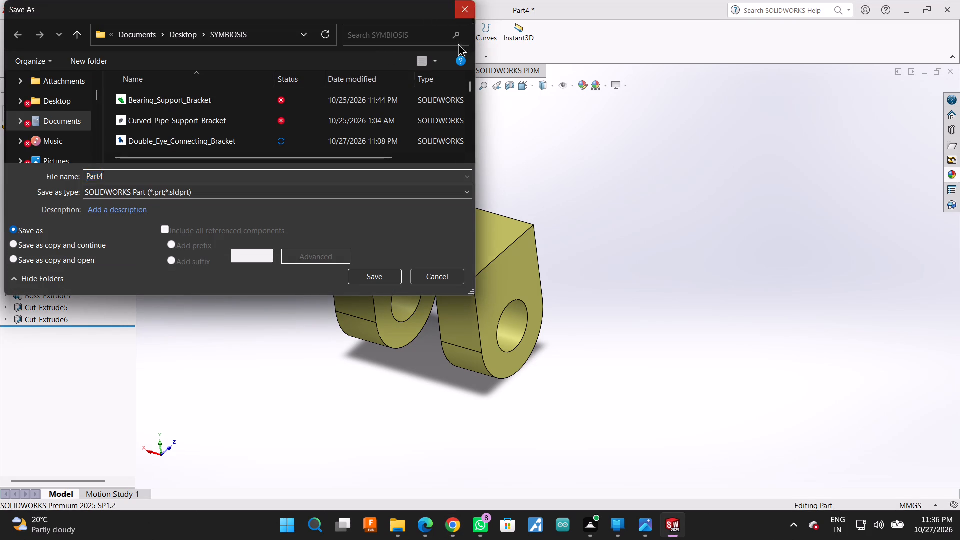
pyautogui.press('space')
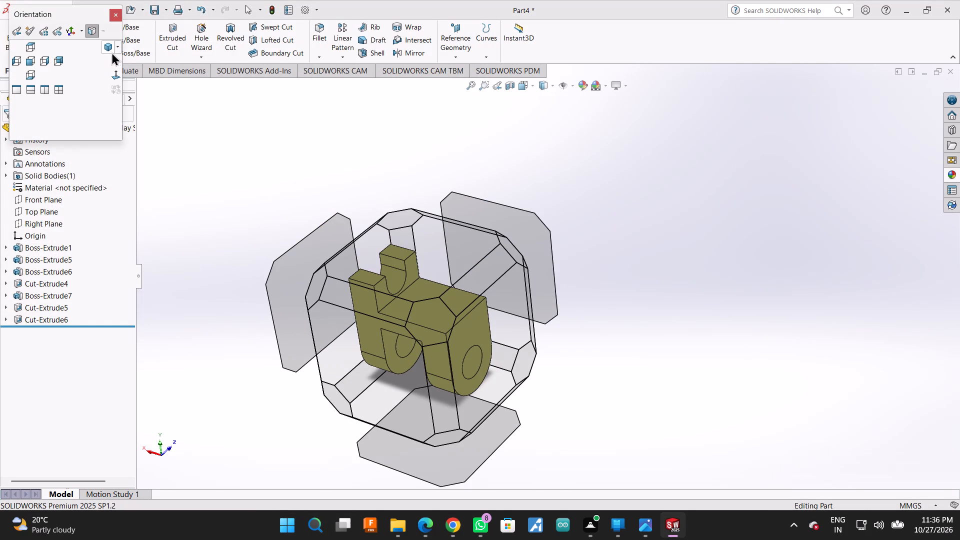
pyautogui.click(110, 50)
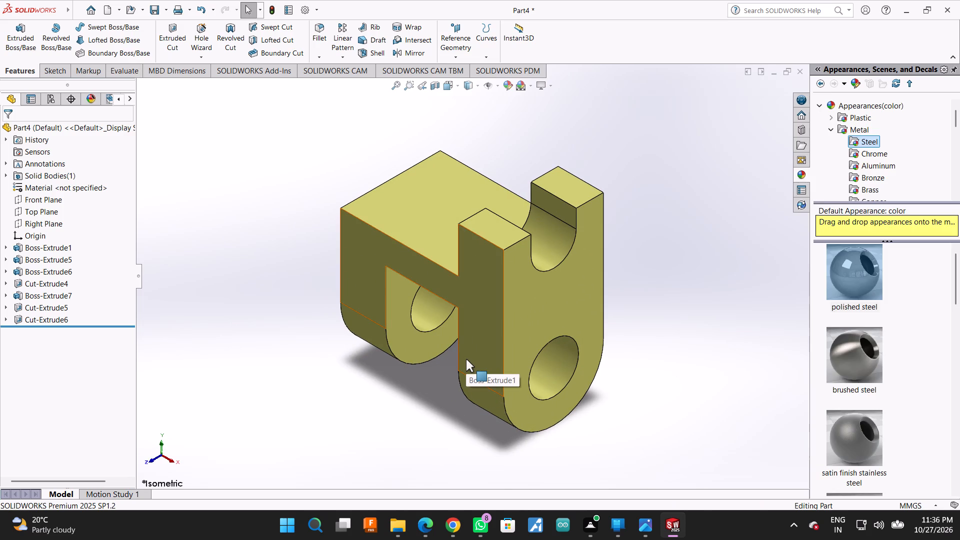
pyautogui.hotkey('ctrl', 's')
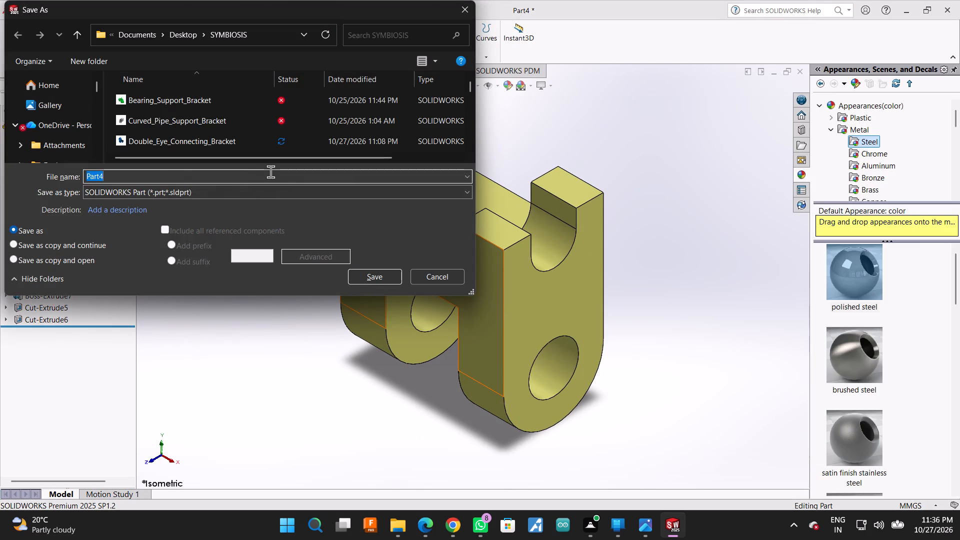
pyautogui.hotkey('ctrl', 'v')
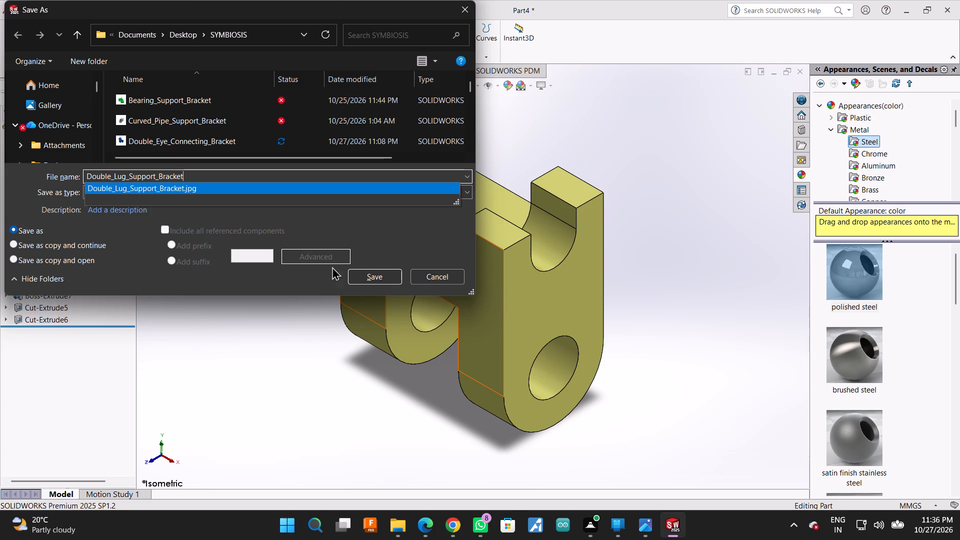
pyautogui.click(365, 268)
pyautogui.click(365, 274)
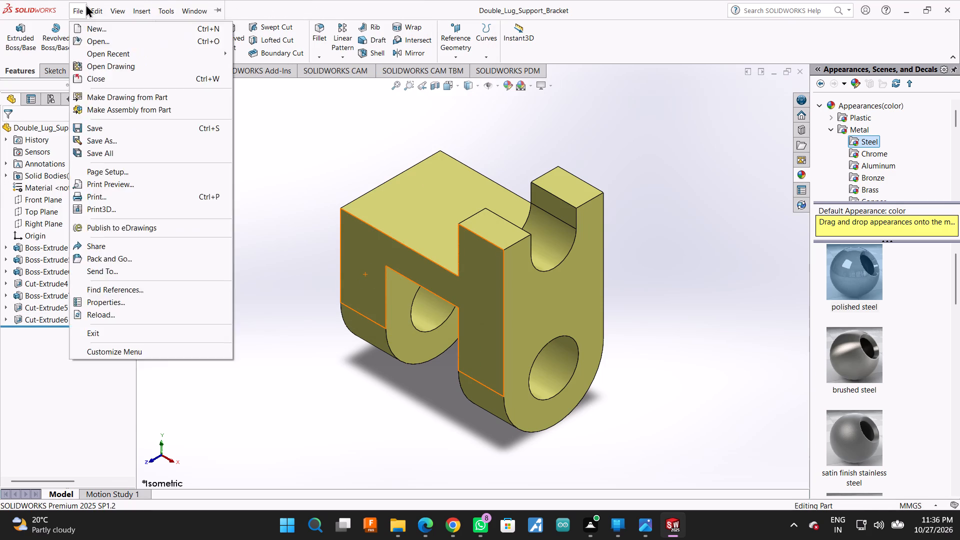
# Save a PDF copy of the bracket as Double_Lug_Support_Bracket in the SYMBIOSIS folder.
pyautogui.click(79, 7)
pyautogui.click(110, 139)
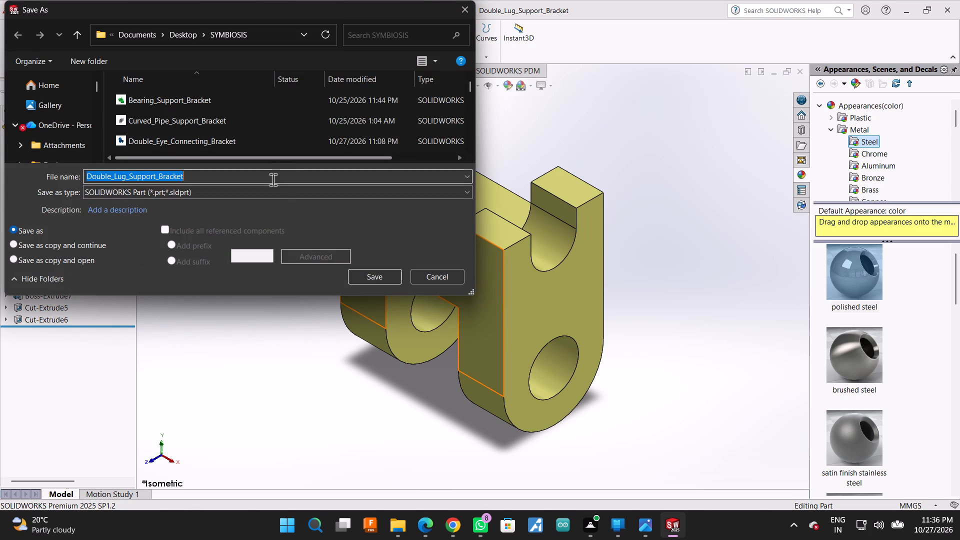
pyautogui.click(279, 190)
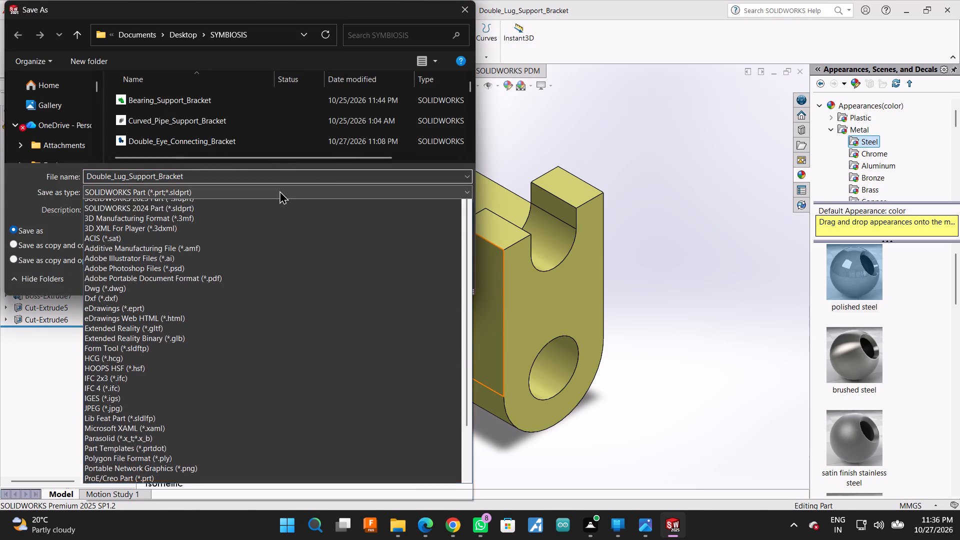
pyautogui.click(236, 290)
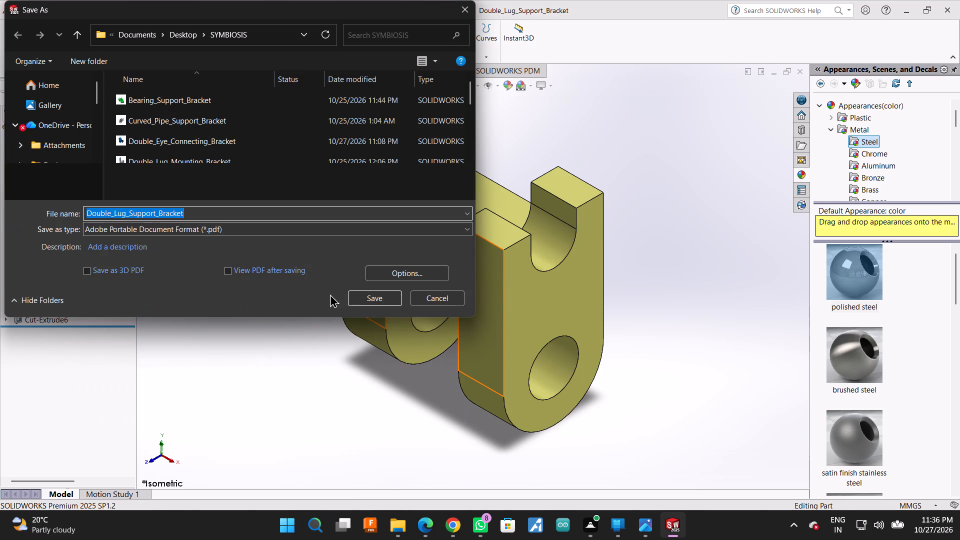
pyautogui.click(358, 299)
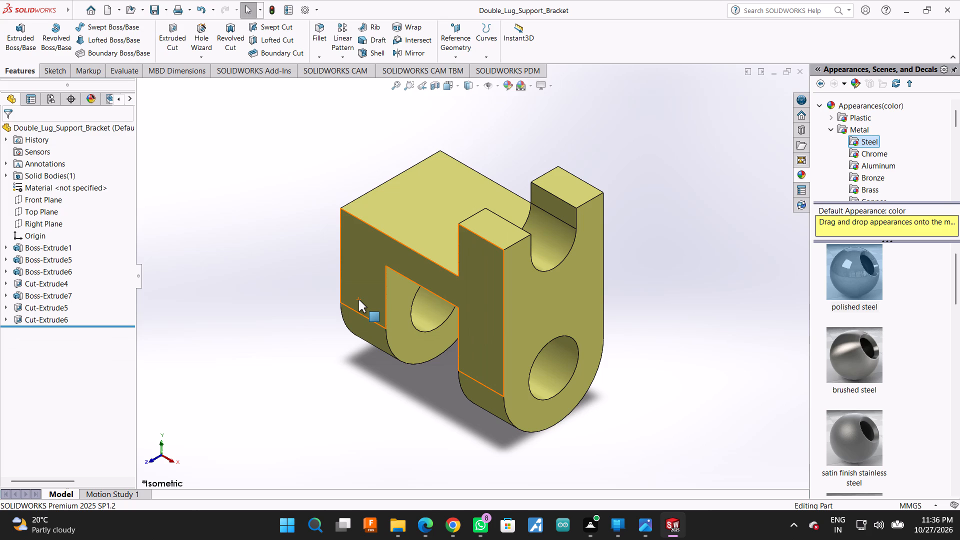